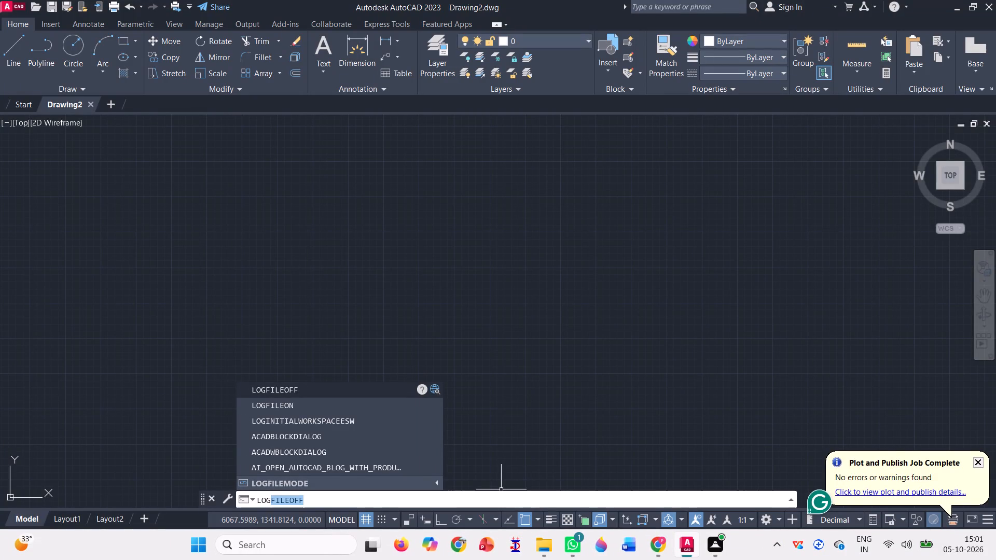
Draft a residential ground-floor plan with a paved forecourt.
Turn on command log file recording with LOGFILEON.
key("Down")
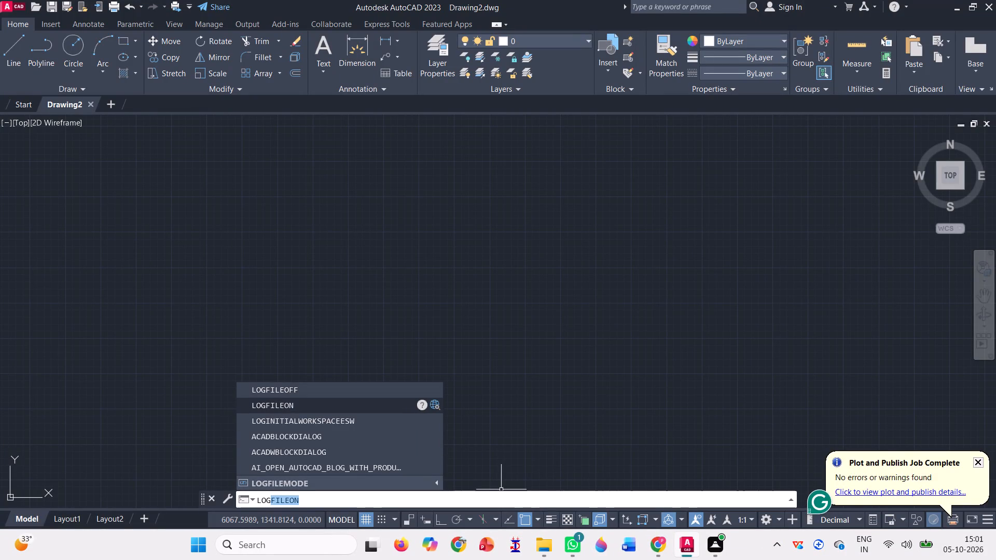
key("Return")
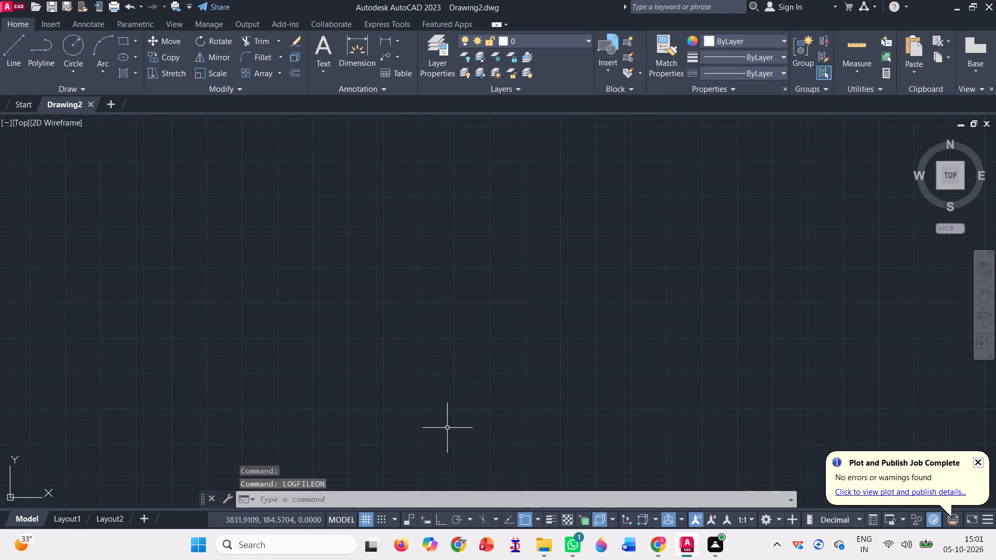
Set the drawing units to Architectural length type with Feet as the insertion scale.
type("un")
key("Return")
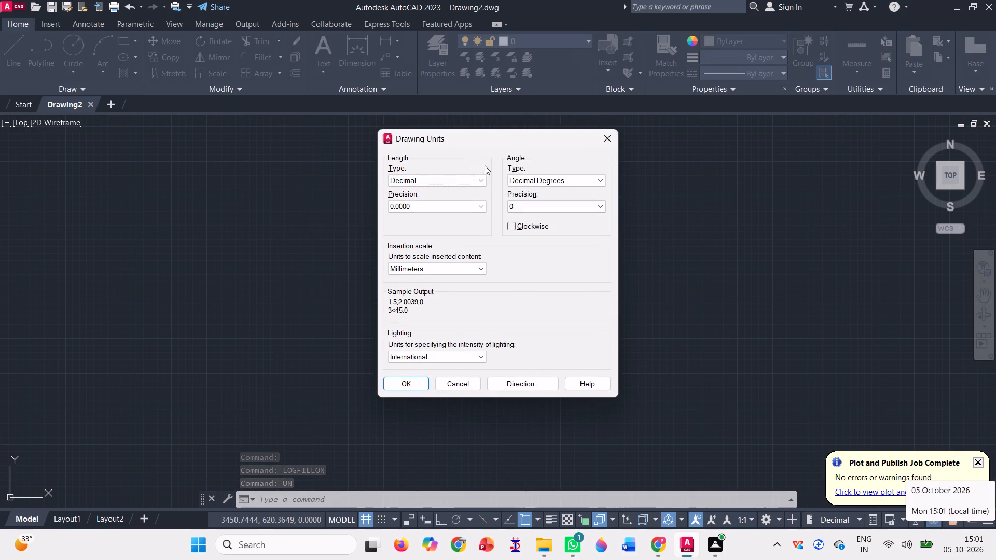
left_click(480, 188)
left_click(479, 178)
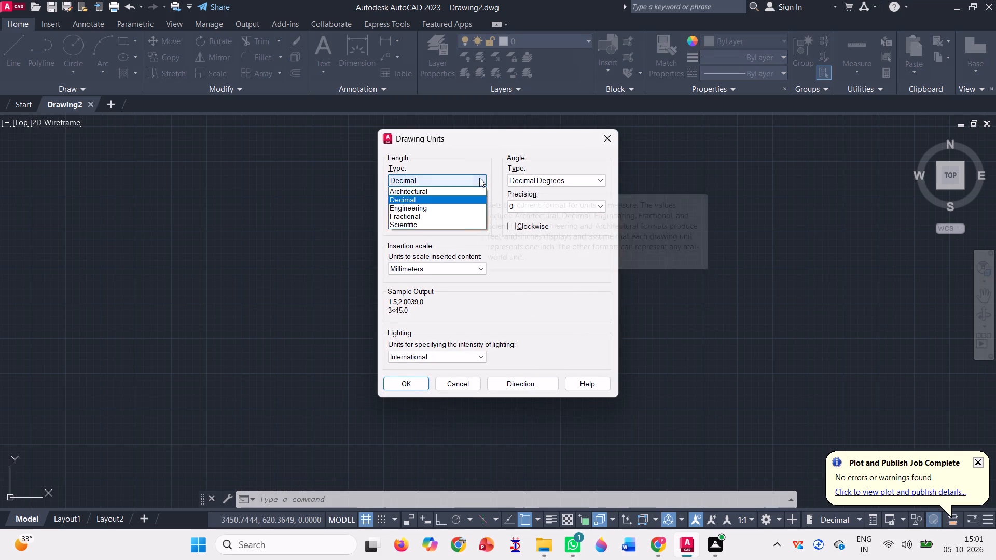
left_click(468, 192)
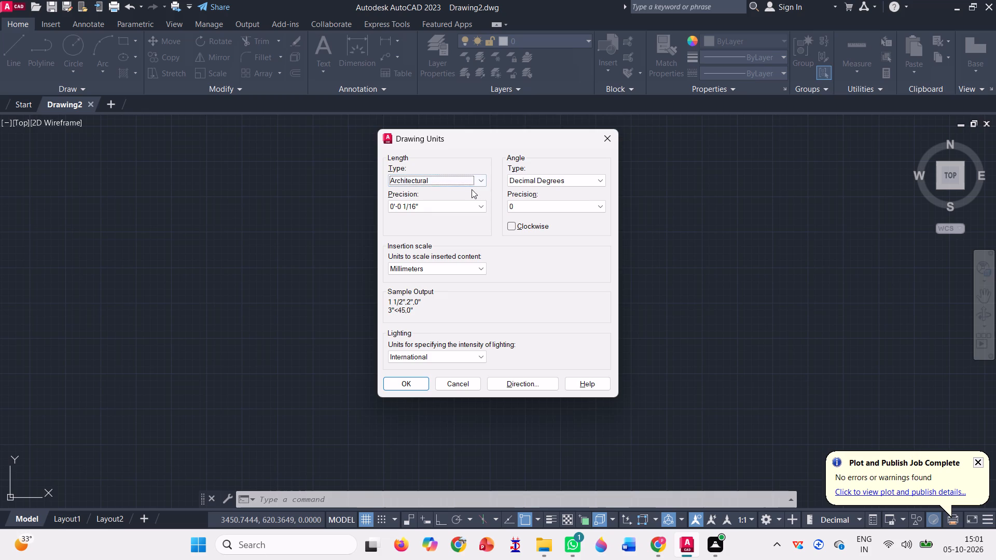
left_click(448, 268)
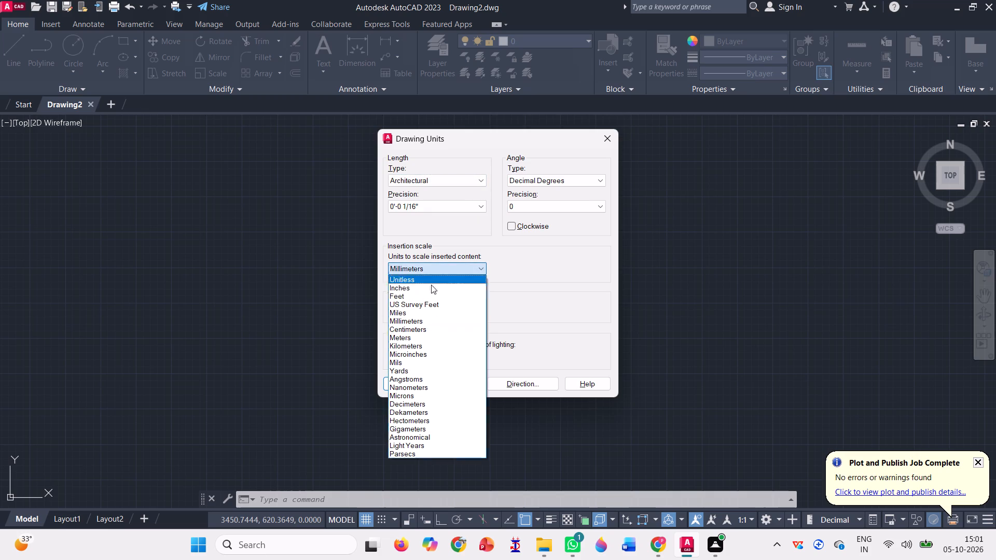
left_click(431, 297)
left_click(408, 385)
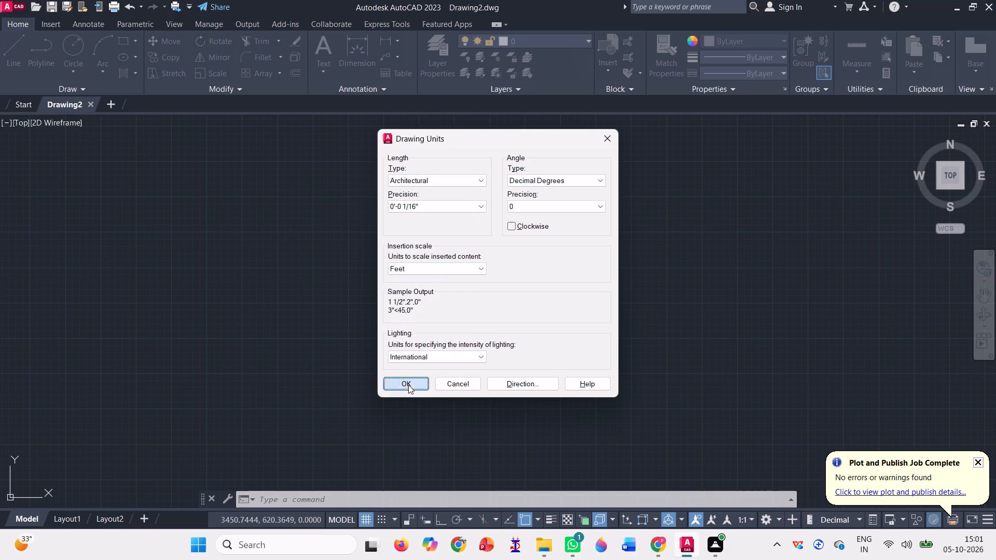
left_click(565, 306)
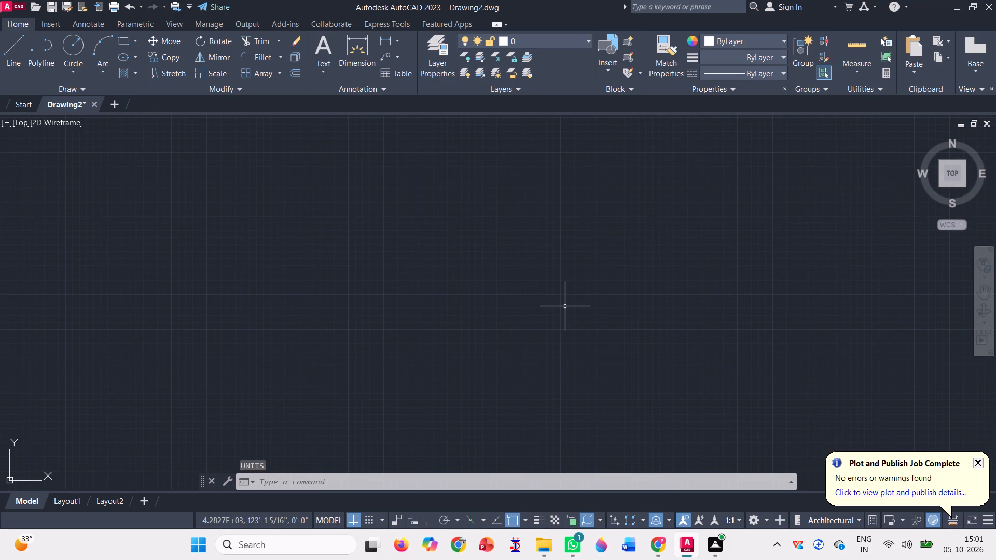
Change the Standard dimension style's primary unit format to Architectural and make that style current.
type("dimm")
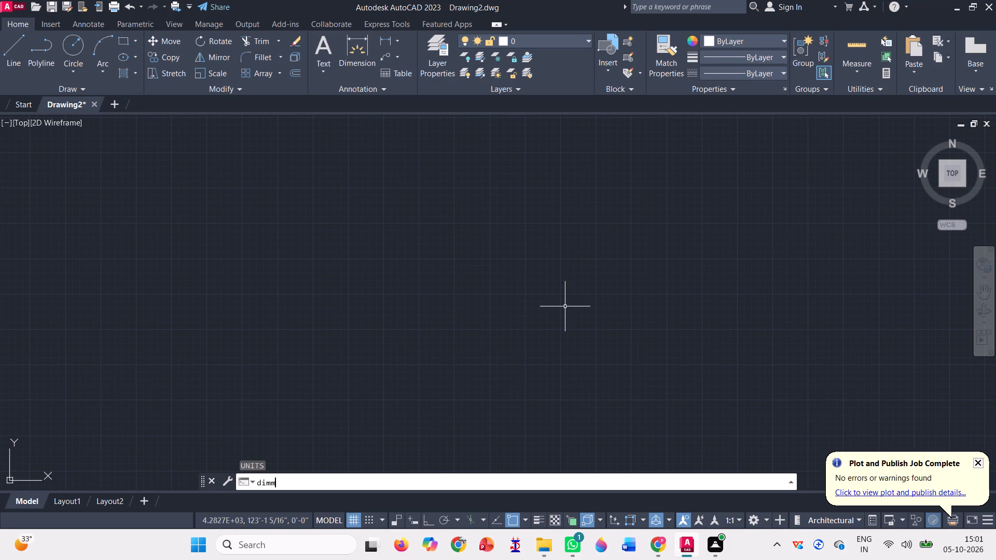
key("BackSpace")
key("Down")
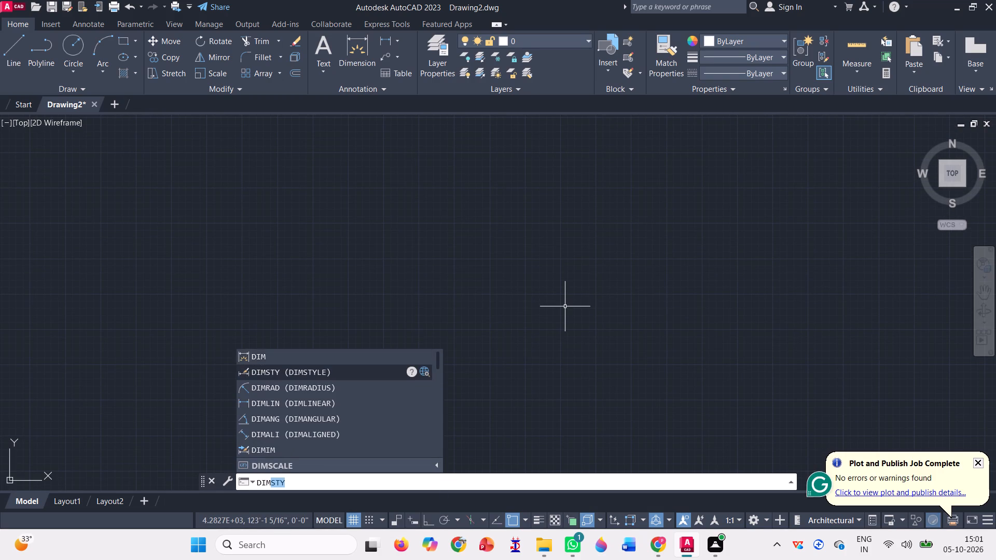
key("Return")
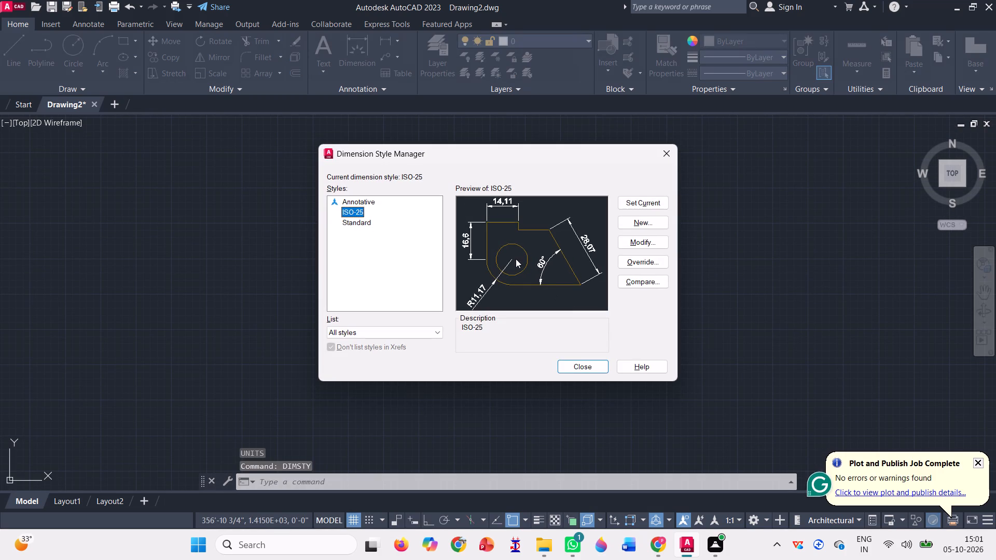
left_click(368, 225)
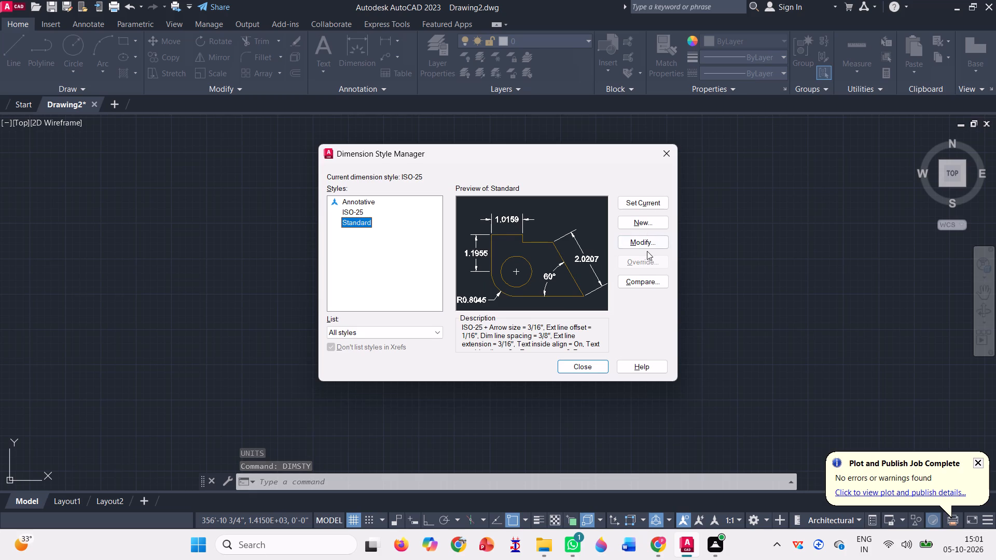
left_click(649, 244)
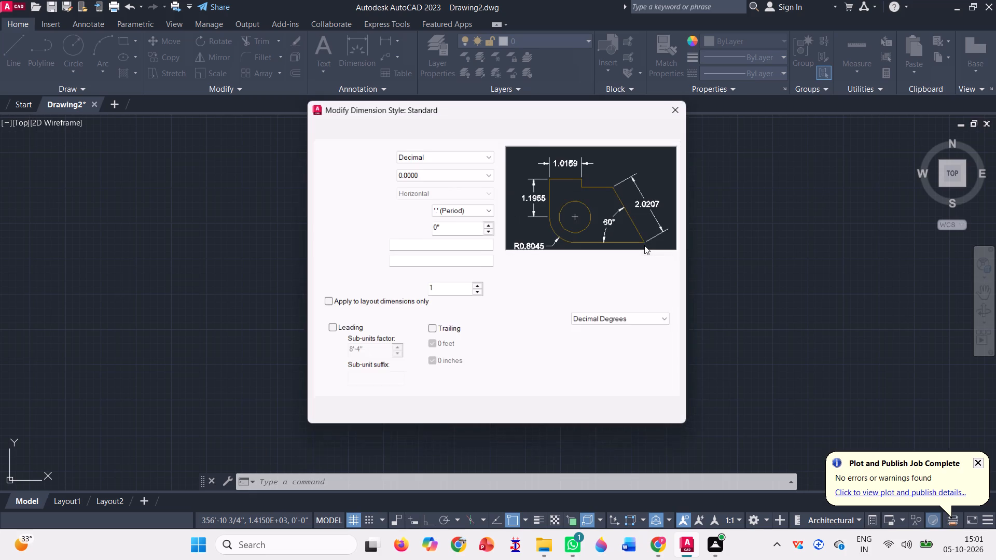
left_click(487, 157)
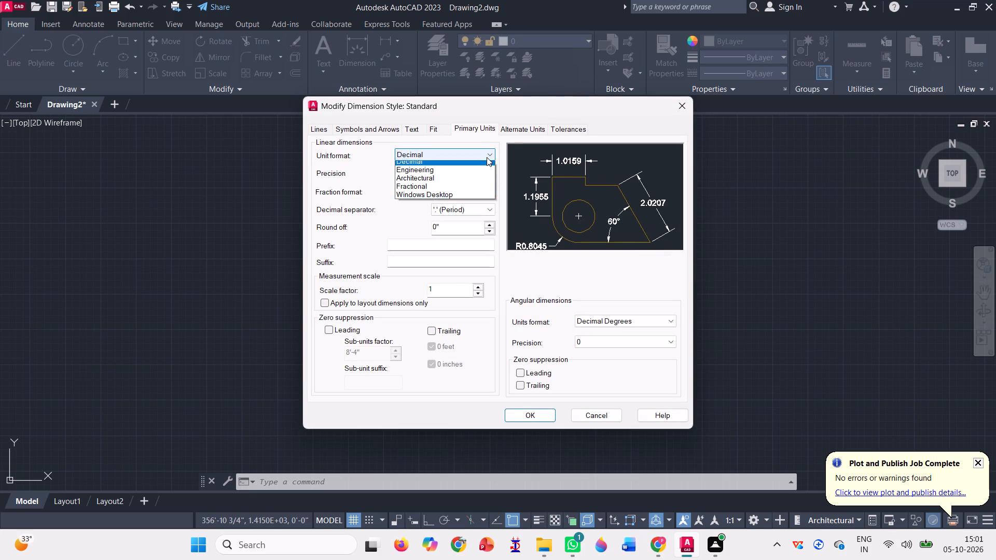
left_click(471, 191)
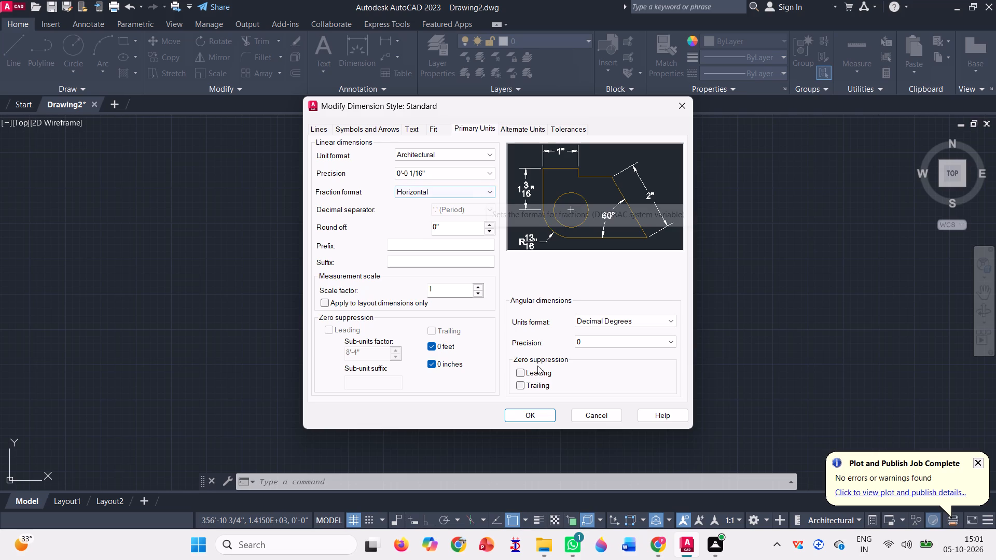
left_click(532, 417)
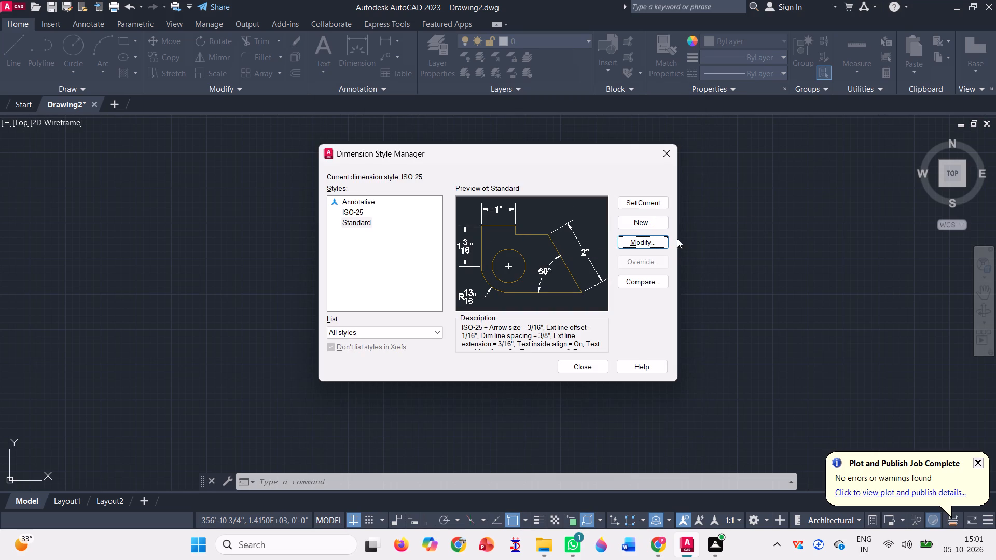
left_click(649, 204)
left_click(649, 204)
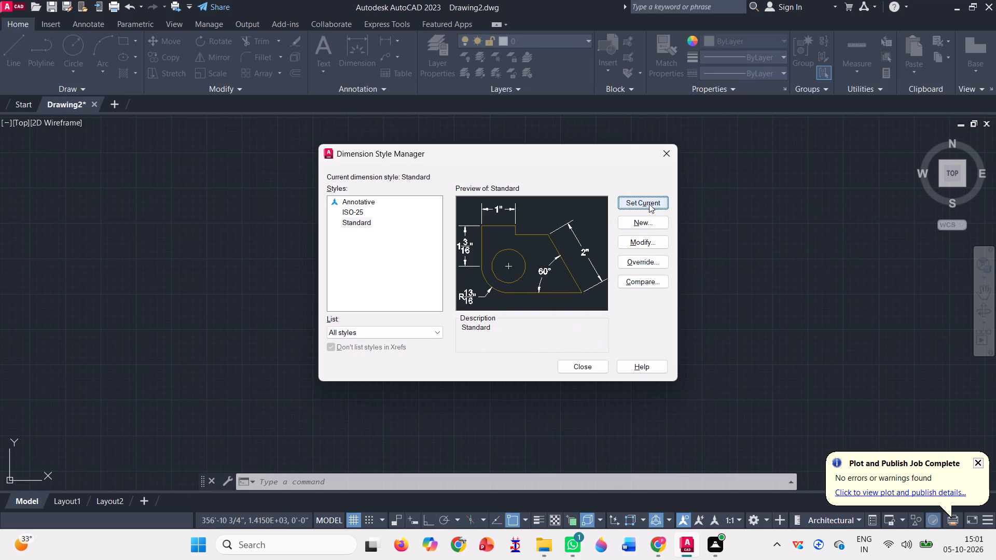
left_click(584, 368)
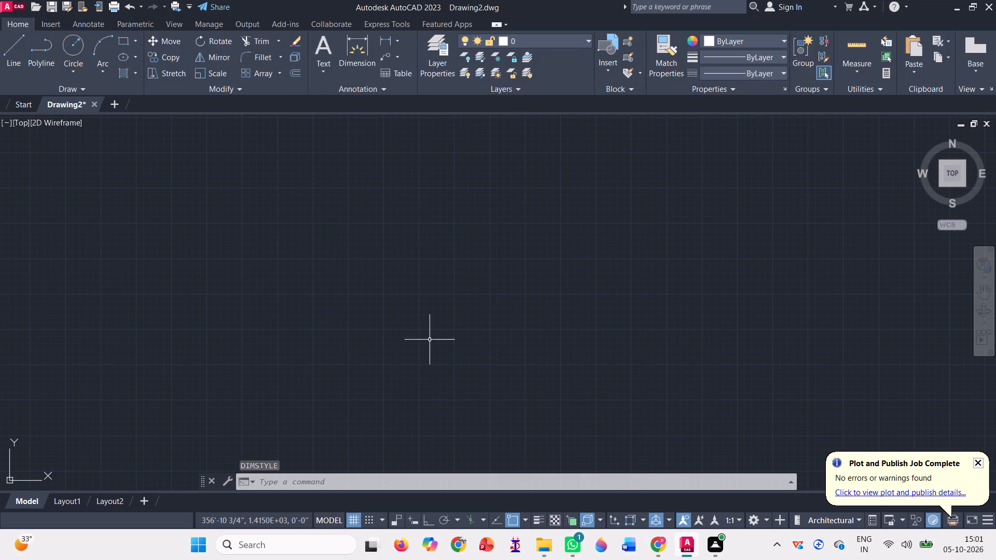
With Ortho on, draw a closed rectangle of four lines, 40' wide and 50' high.
key("l")
key("Return")
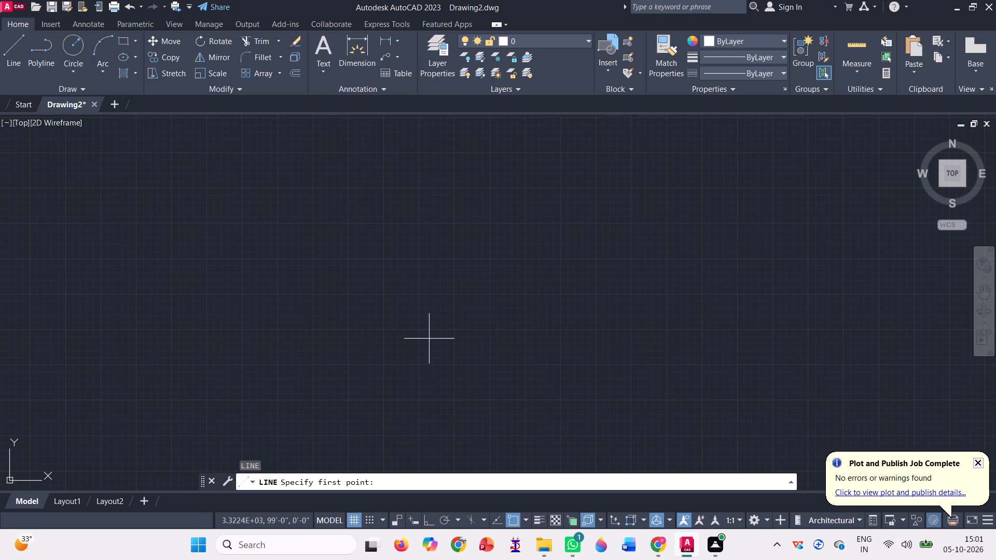
left_click(430, 519)
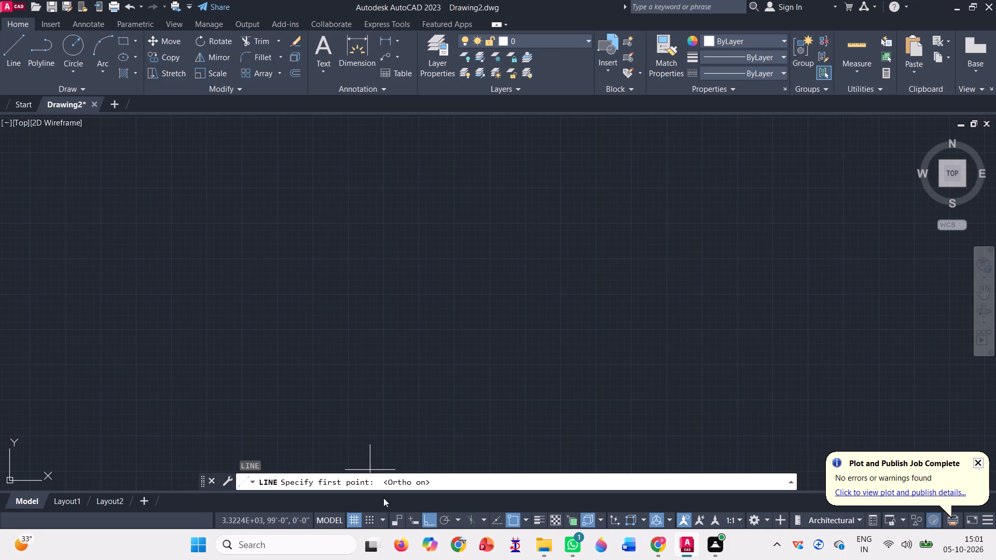
left_click(294, 433)
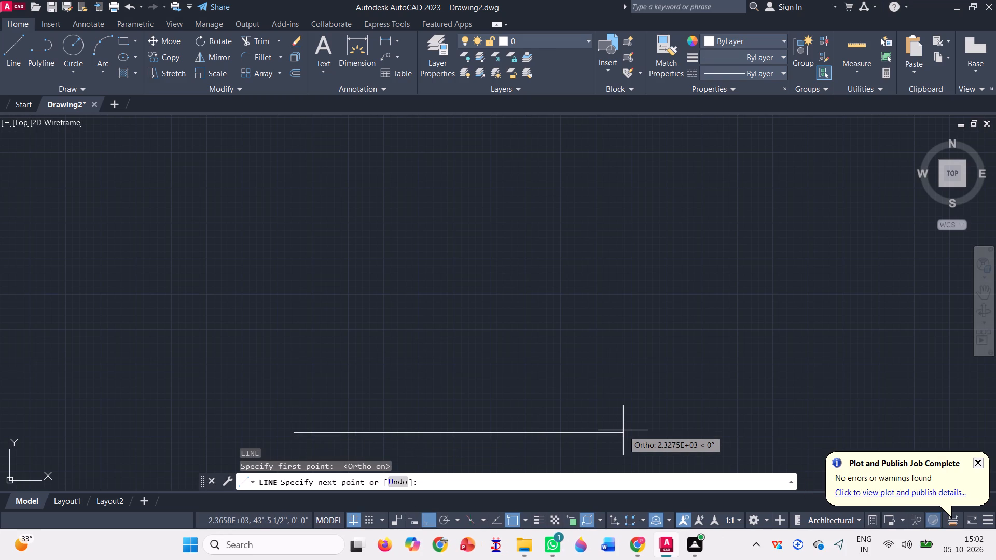
type("40'")
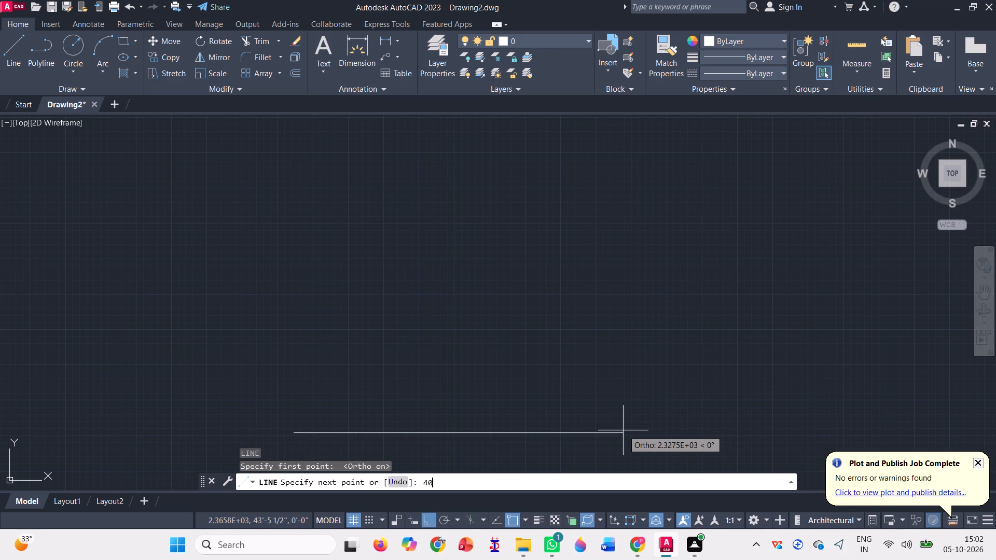
key("Return")
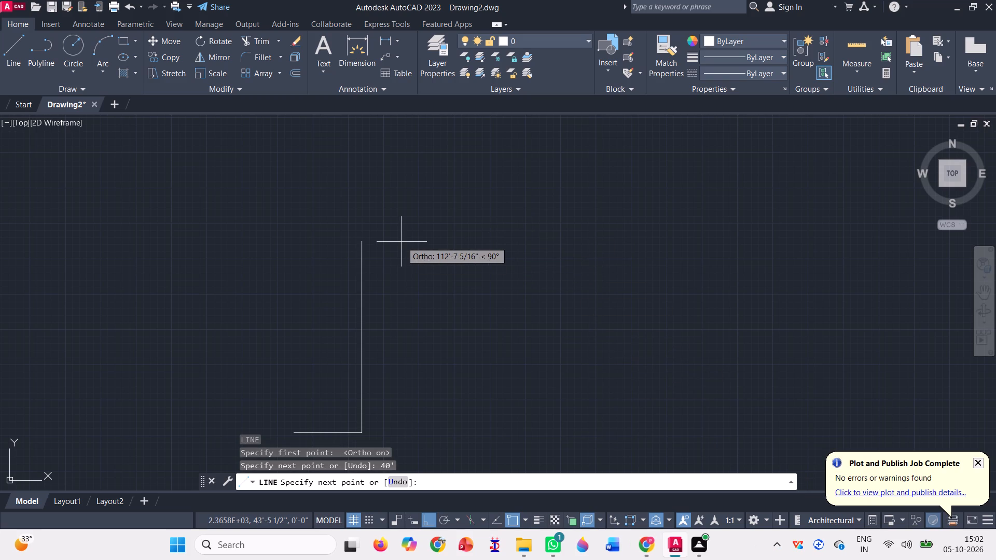
type("50'")
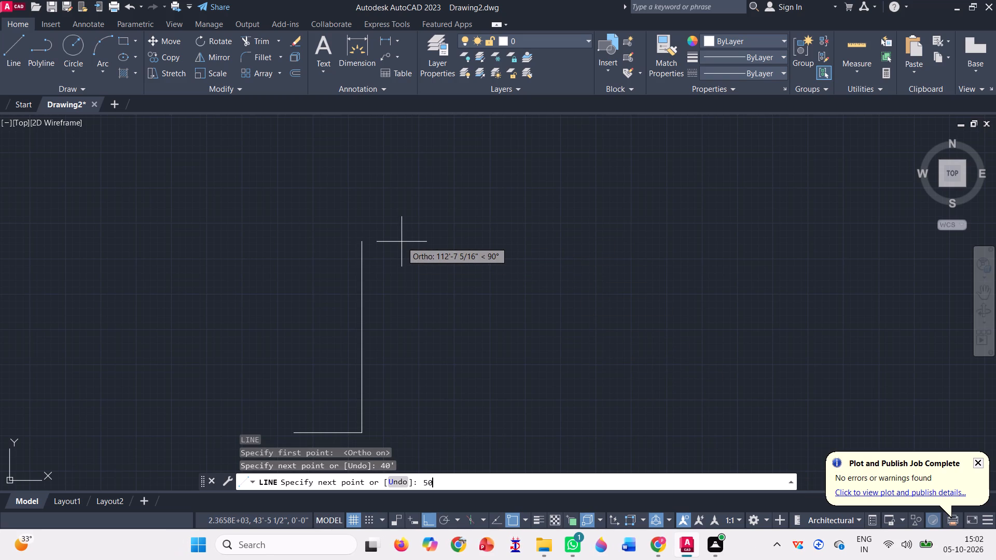
key("Return")
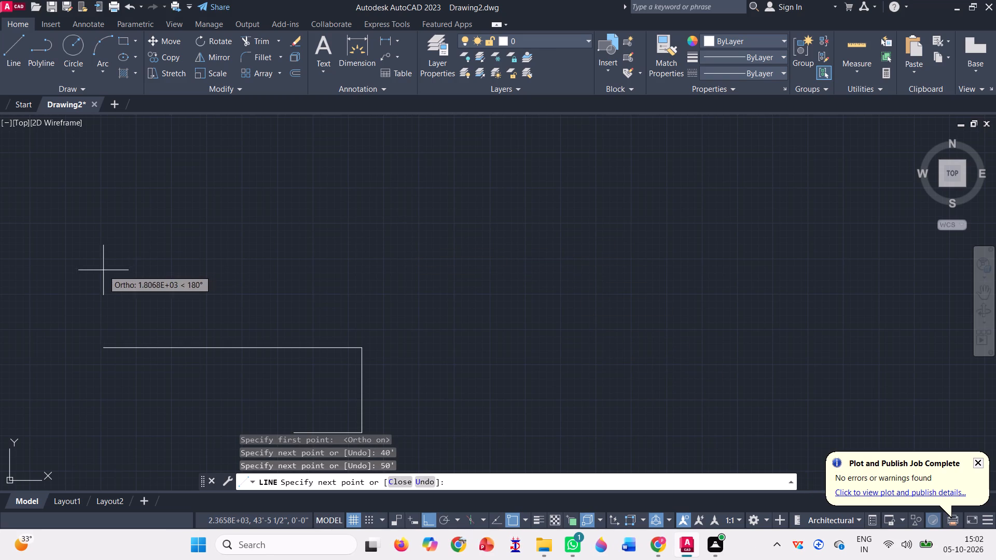
type("40")
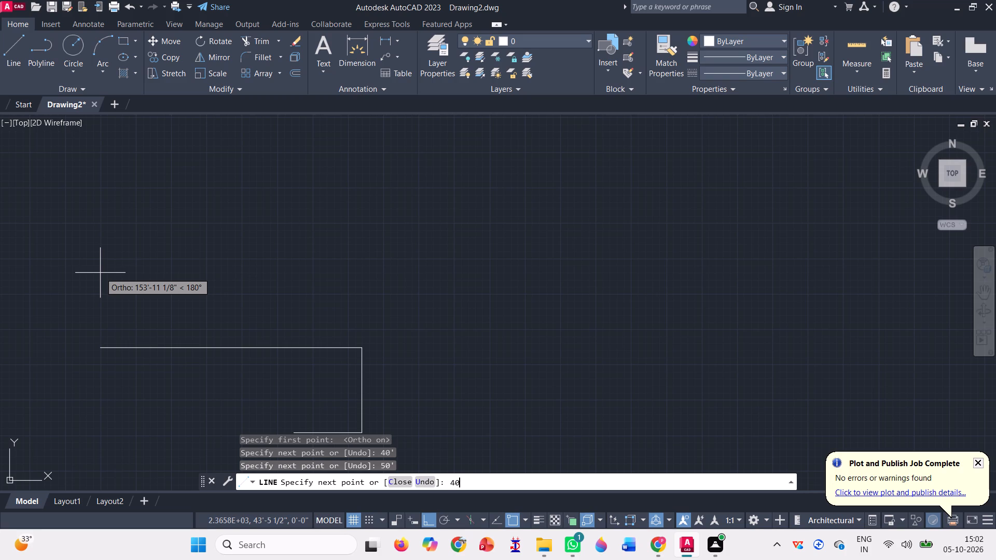
key("apostrophe")
key("Return")
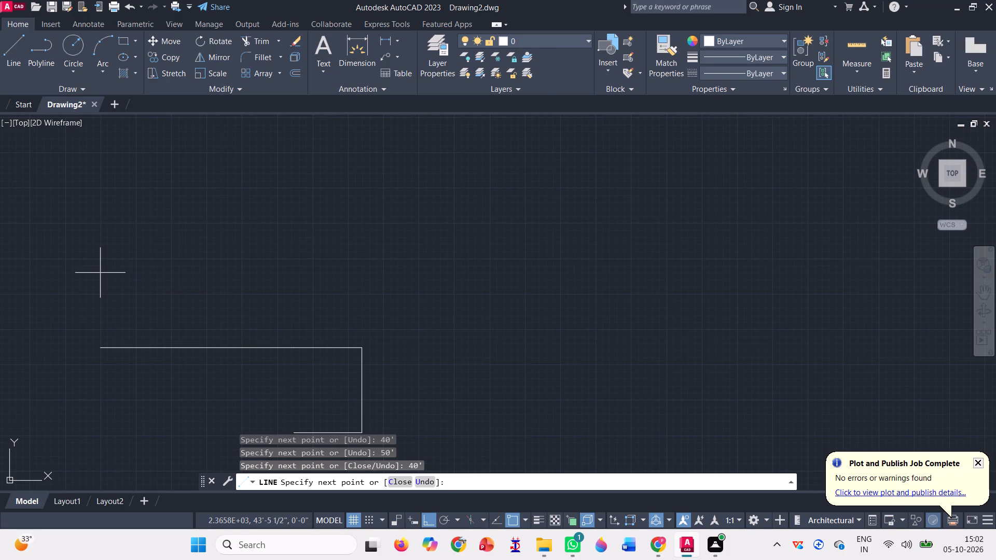
scroll(519, 146, "down", 1)
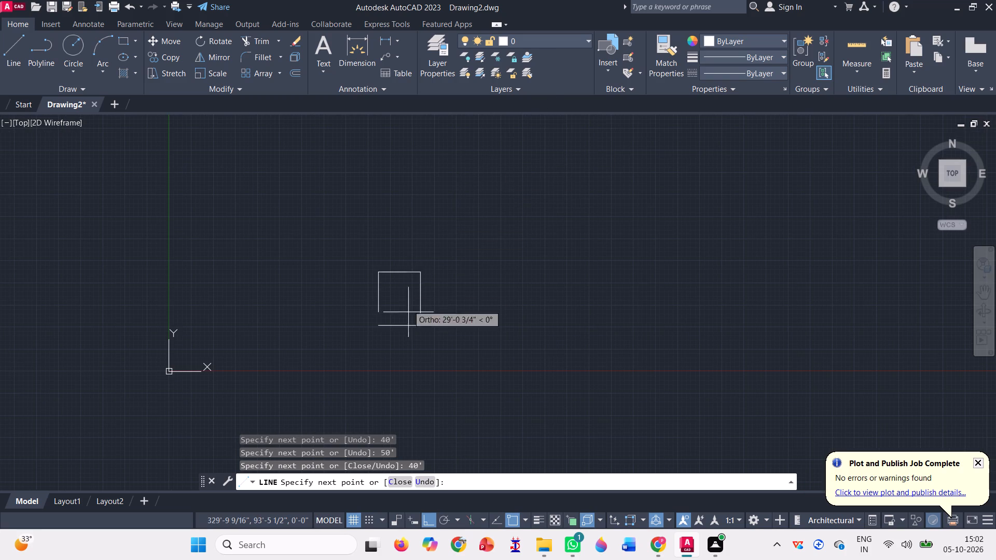
type("40")
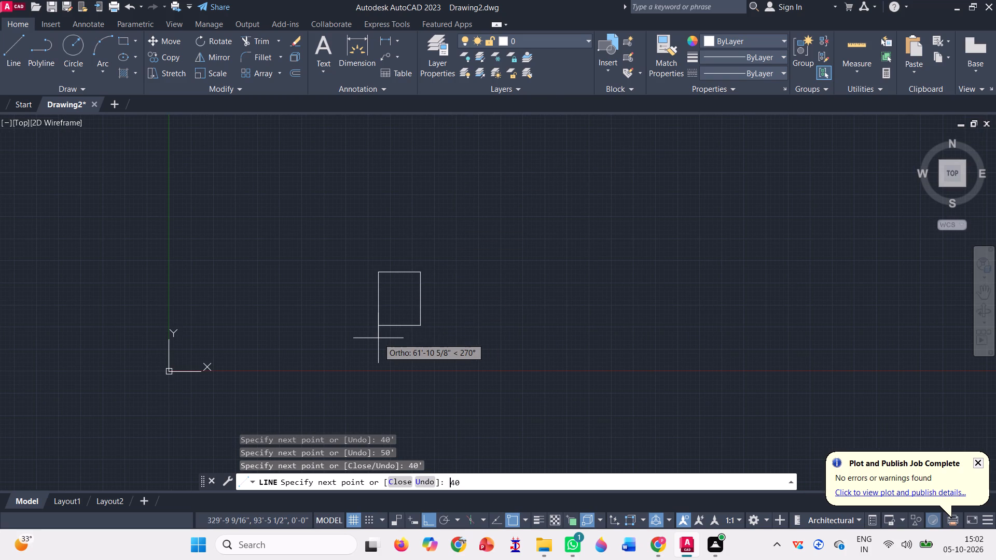
key("BackSpace")
key("BackSpace")
type("50")
key("apostrophe")
key("Return")
key("Return")
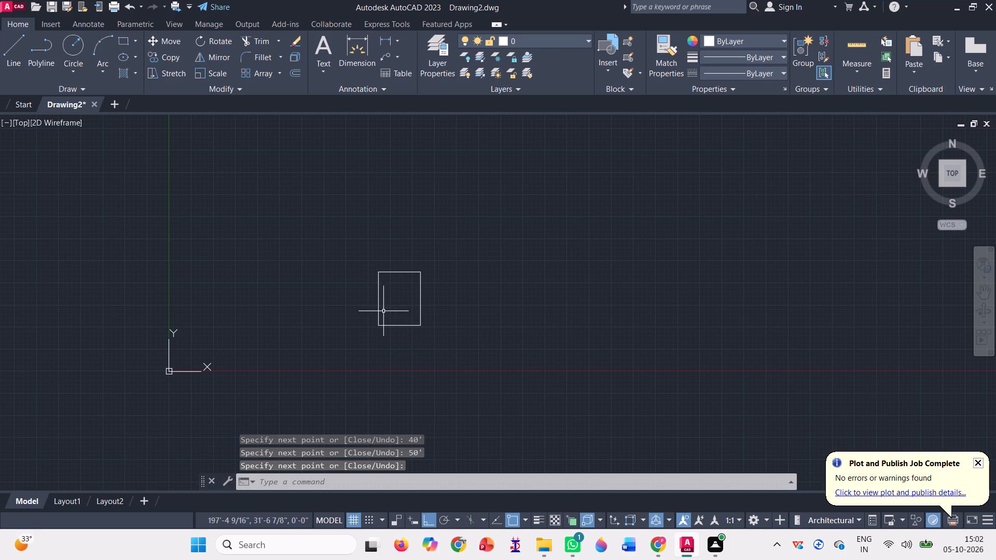
Select the rectangle's four lines and join them into a single polyline.
scroll(376, 302, "up", 2)
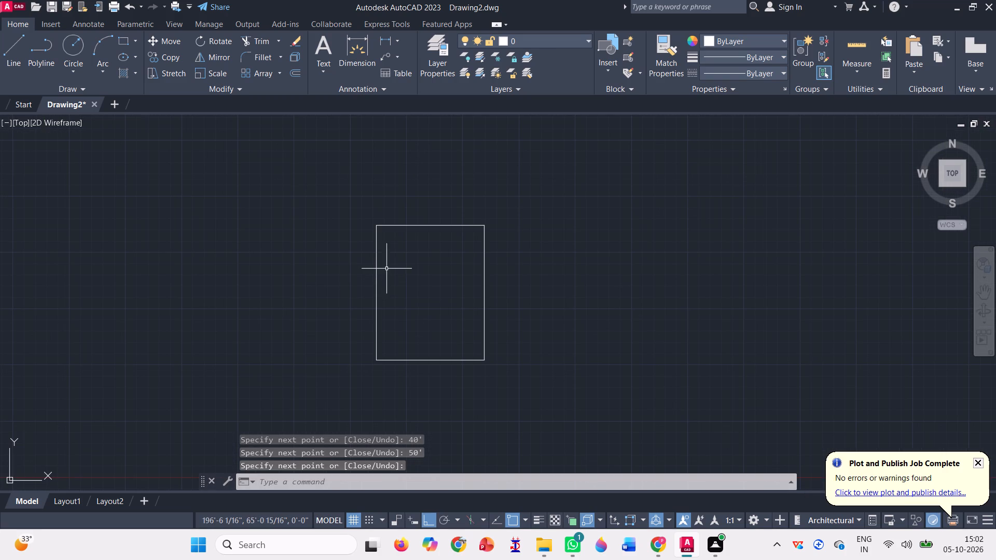
left_click(375, 265)
left_click(428, 230)
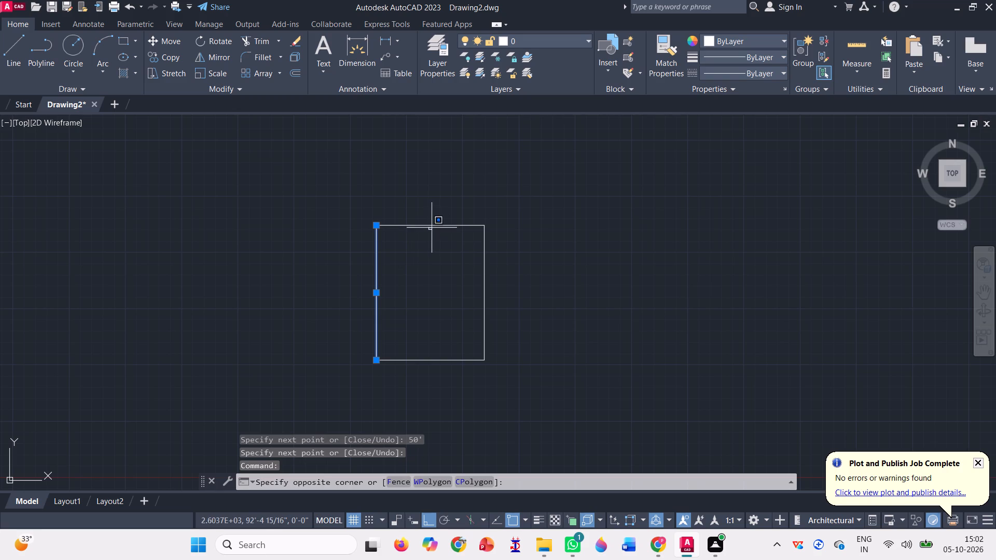
left_click(481, 206)
left_click(511, 258)
left_click(397, 206)
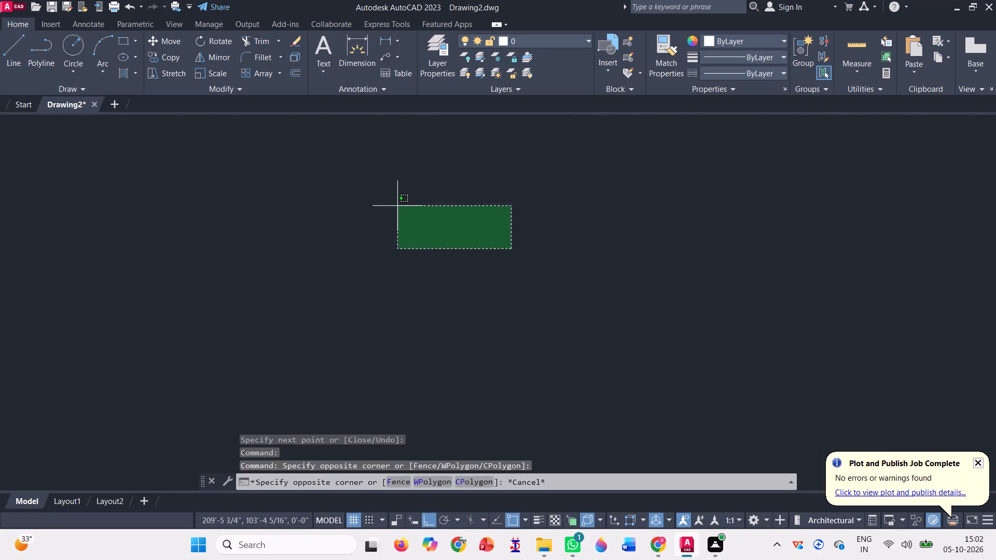
left_click(428, 358)
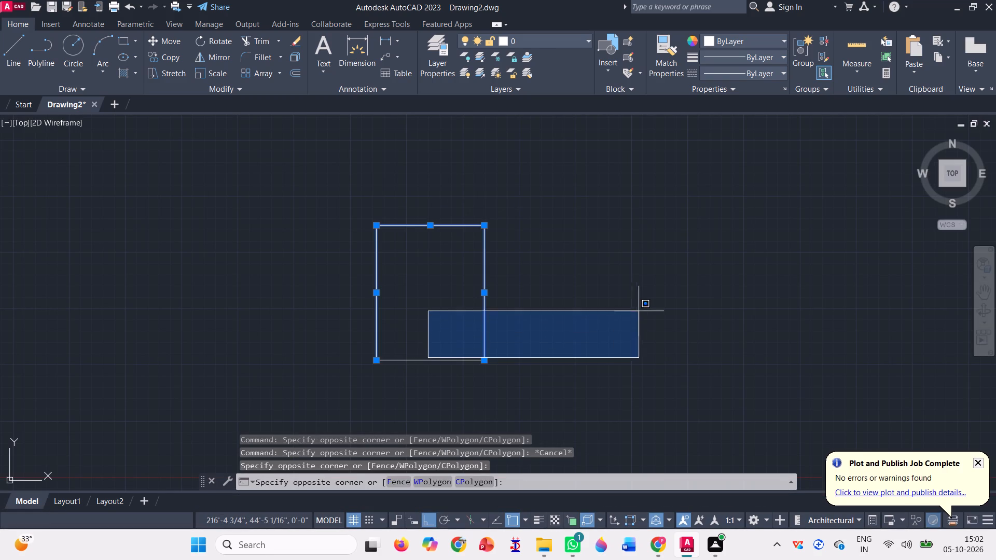
left_click(447, 431)
left_click(455, 388)
left_click(428, 307)
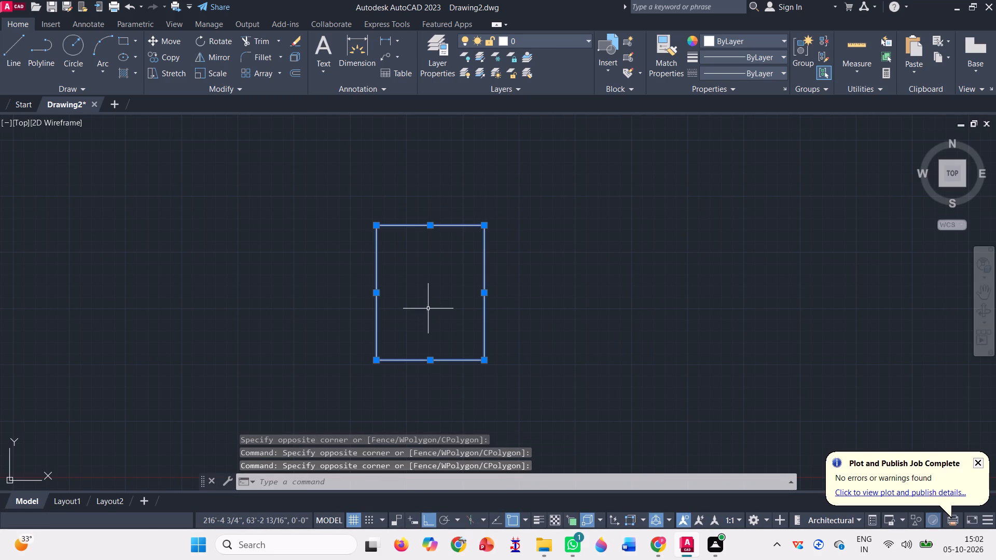
key("j")
key("Return")
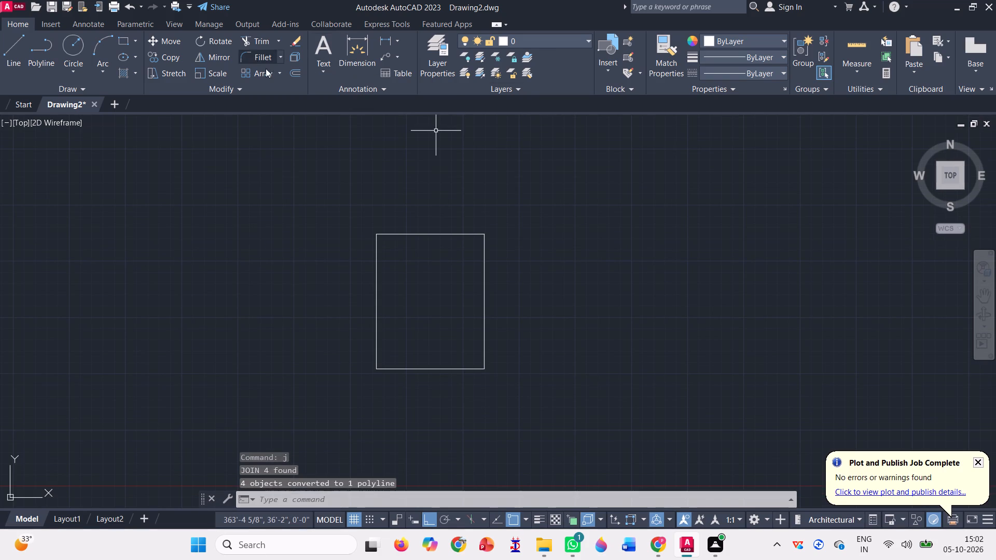
Offset the rectangular outline inward by 0'9" to form the inner face of the outer walls.
left_click(294, 70)
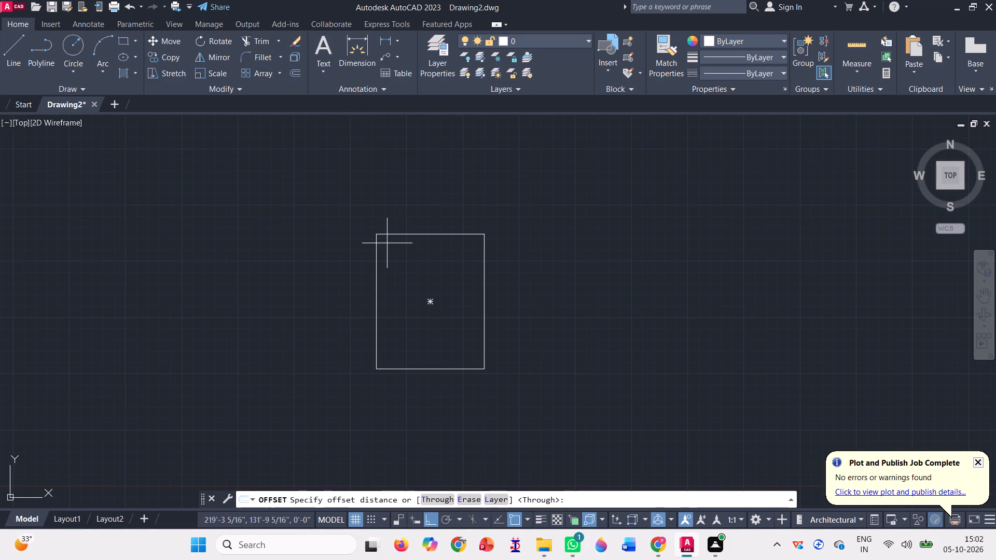
scroll(388, 242, "up", 5)
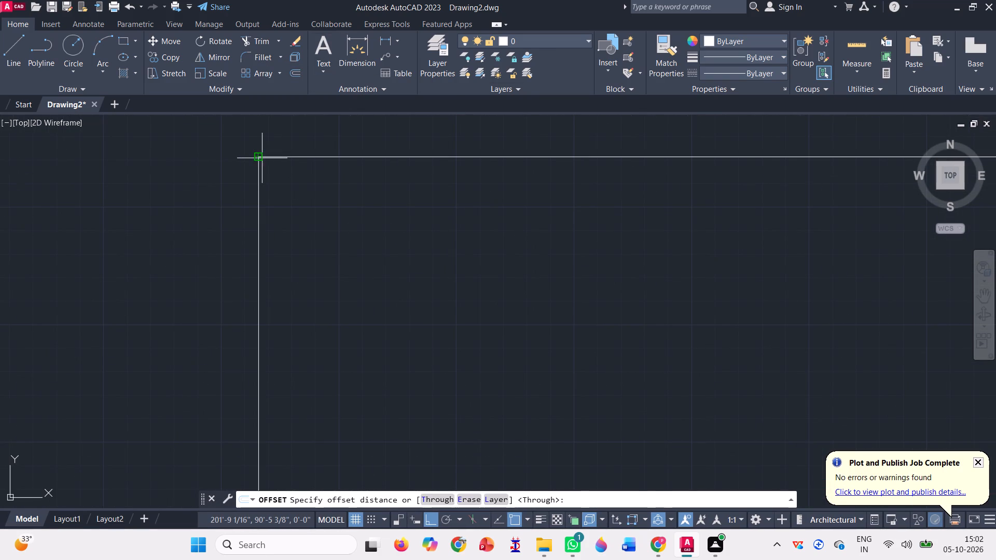
left_click(261, 158)
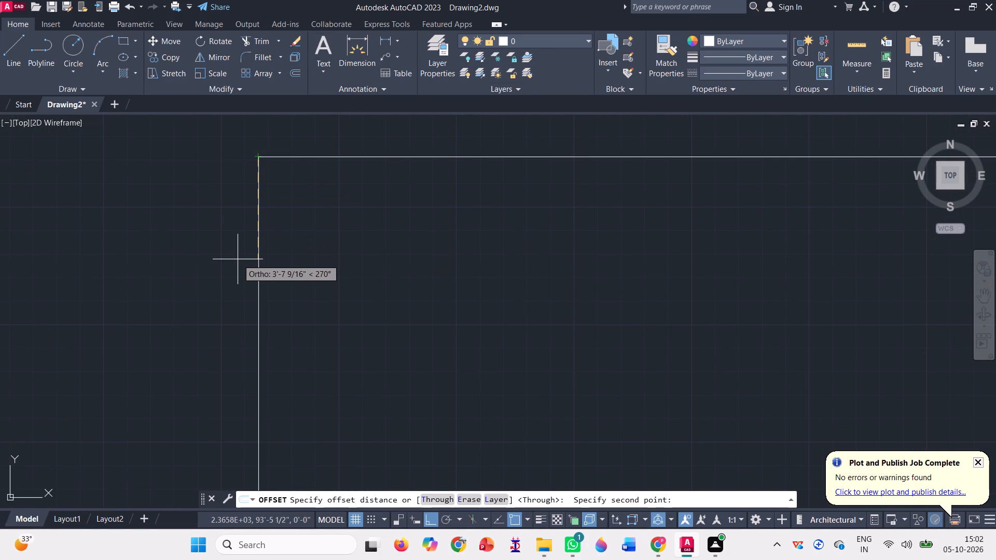
type("0'9\"")
key("Return")
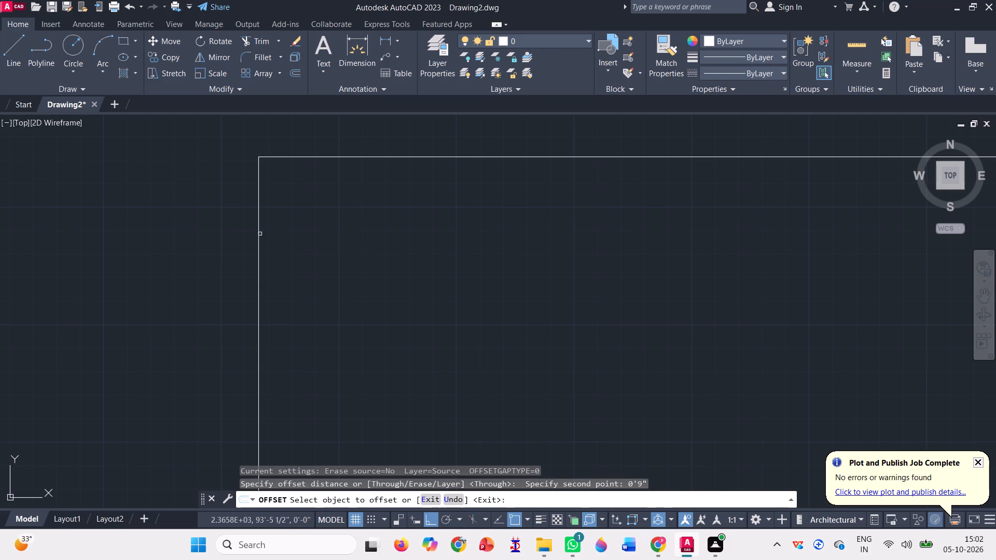
left_click(256, 165)
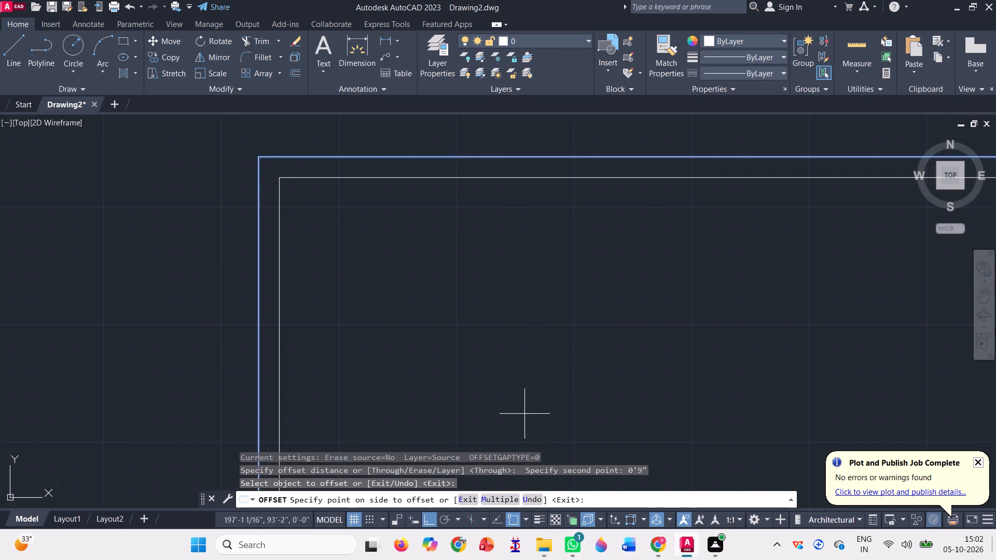
left_click(995, 559)
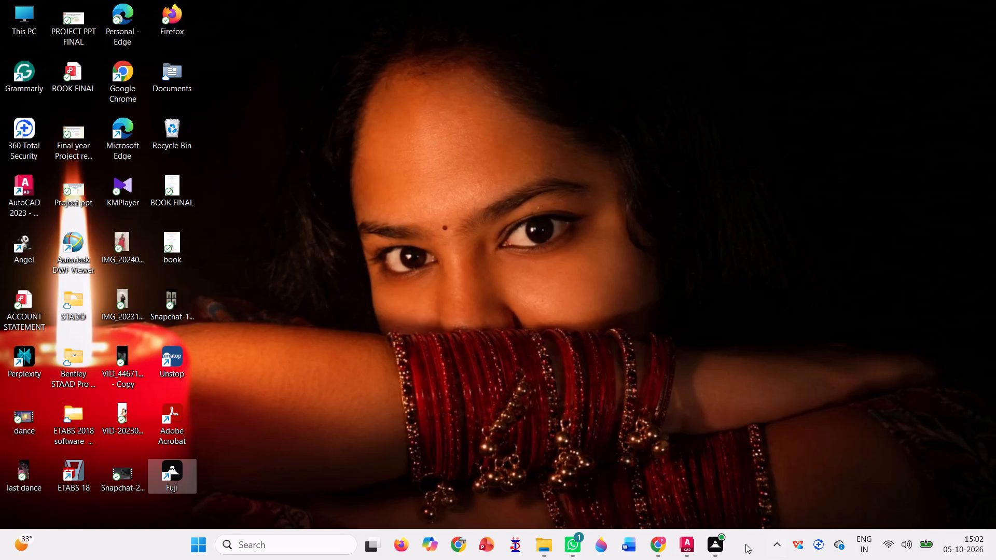
left_click(680, 552)
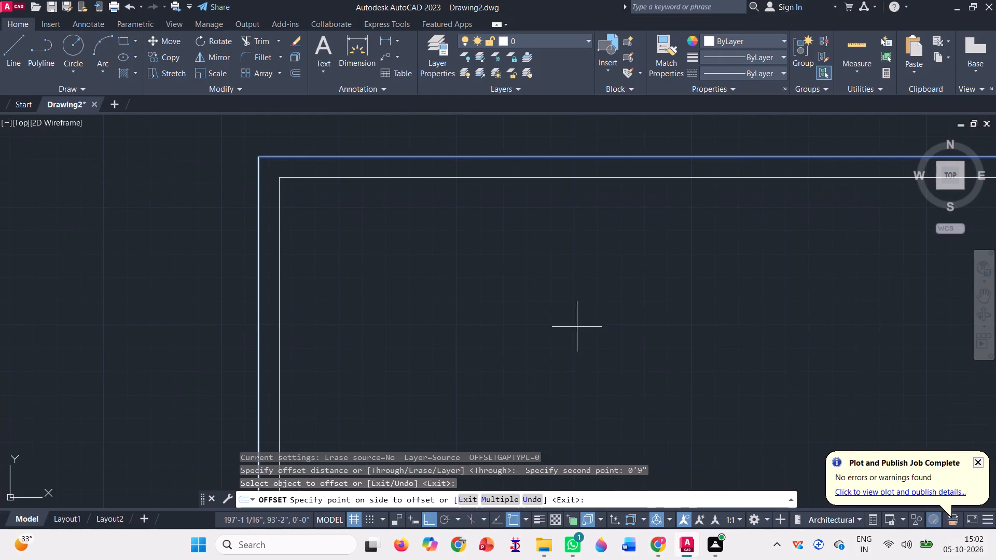
scroll(517, 302, "down", 2)
scroll(483, 269, "down", 2)
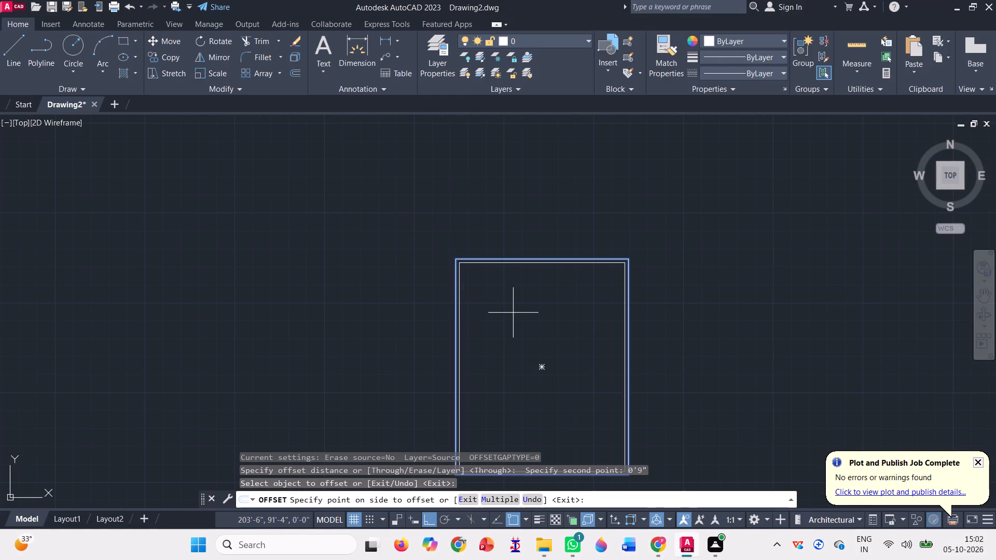
scroll(464, 291, "up", 2)
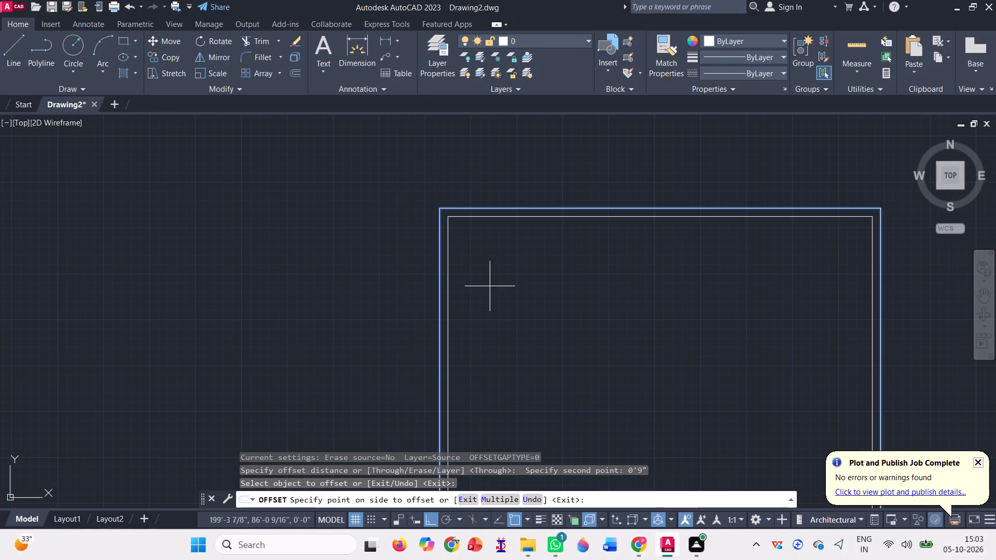
left_click(490, 286)
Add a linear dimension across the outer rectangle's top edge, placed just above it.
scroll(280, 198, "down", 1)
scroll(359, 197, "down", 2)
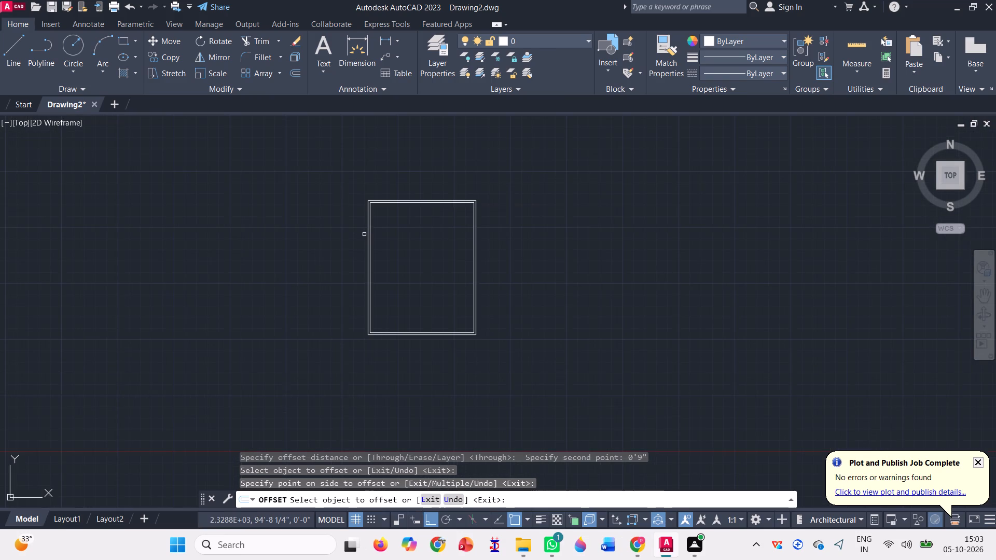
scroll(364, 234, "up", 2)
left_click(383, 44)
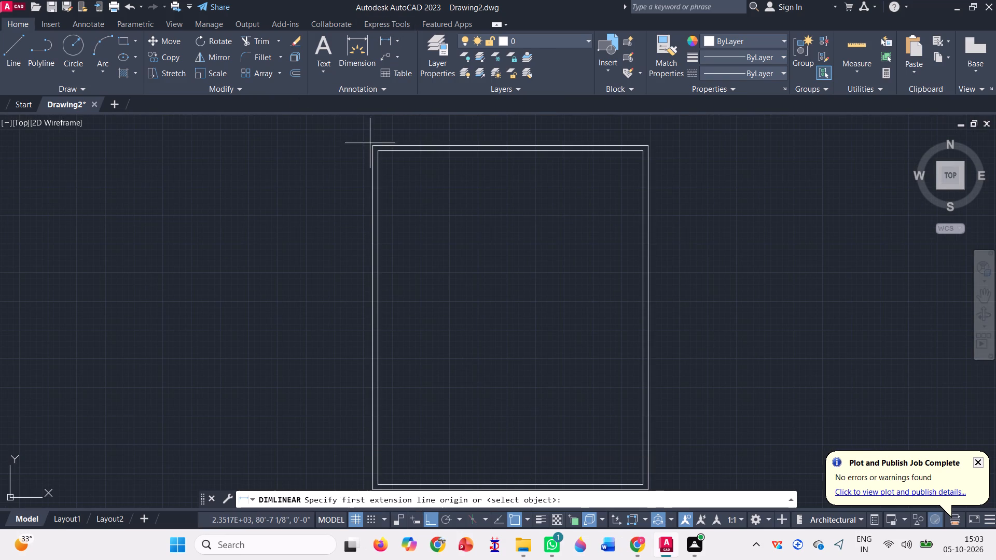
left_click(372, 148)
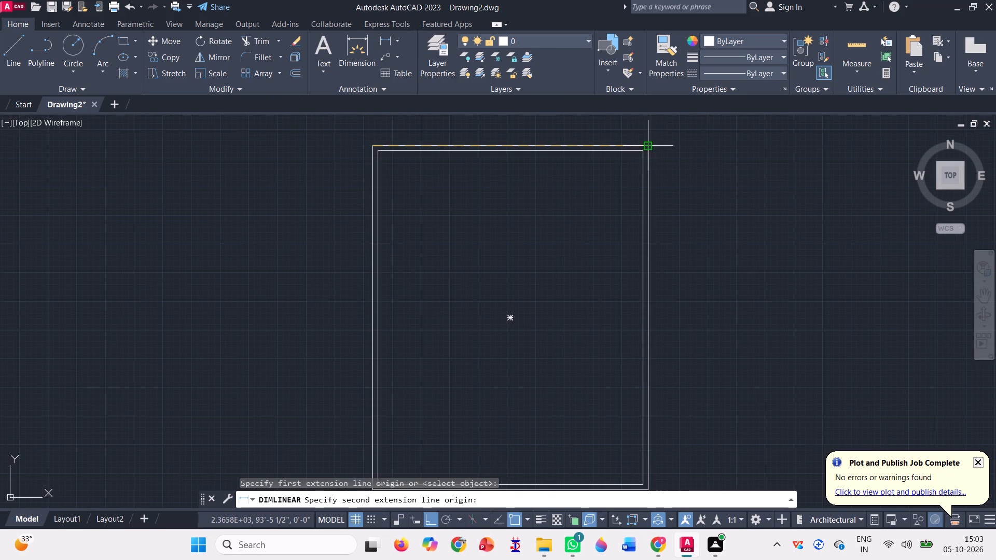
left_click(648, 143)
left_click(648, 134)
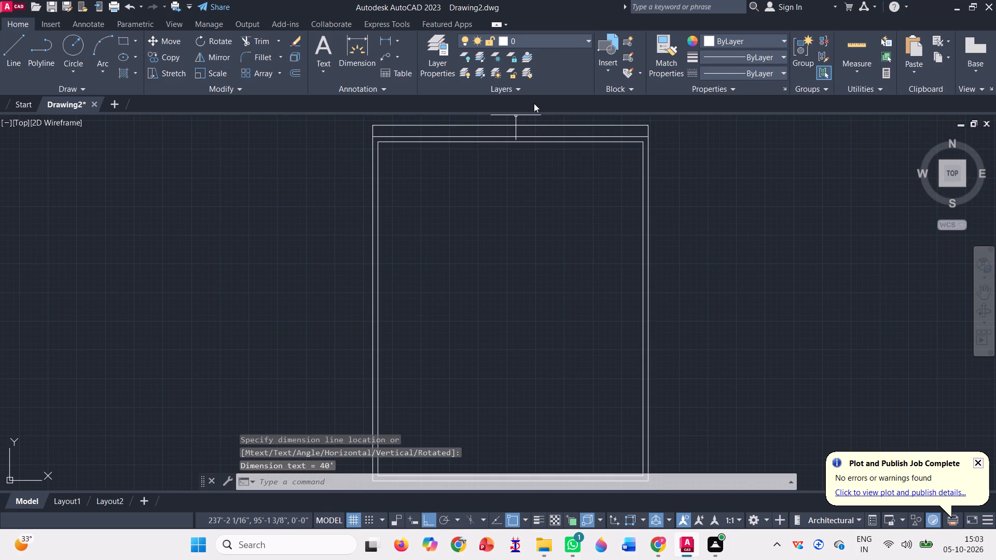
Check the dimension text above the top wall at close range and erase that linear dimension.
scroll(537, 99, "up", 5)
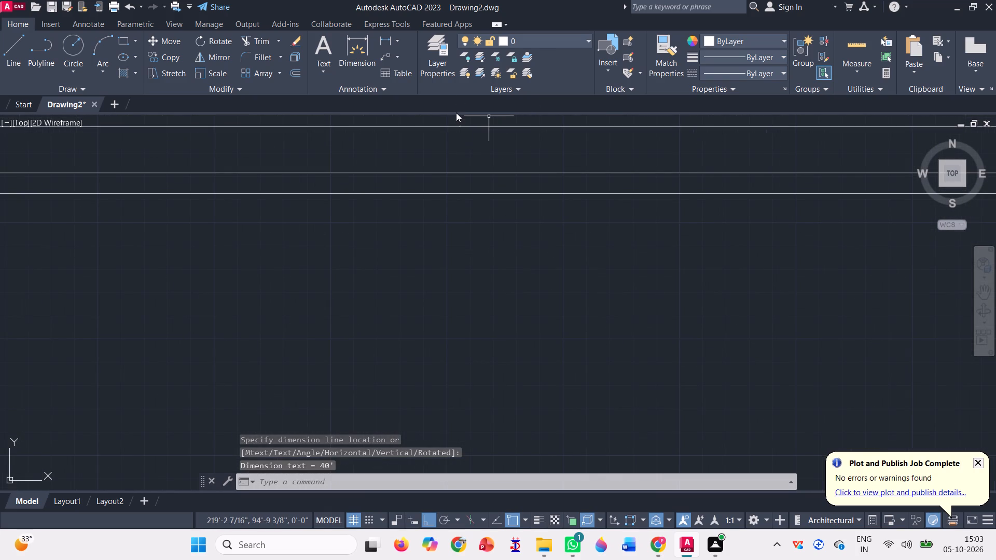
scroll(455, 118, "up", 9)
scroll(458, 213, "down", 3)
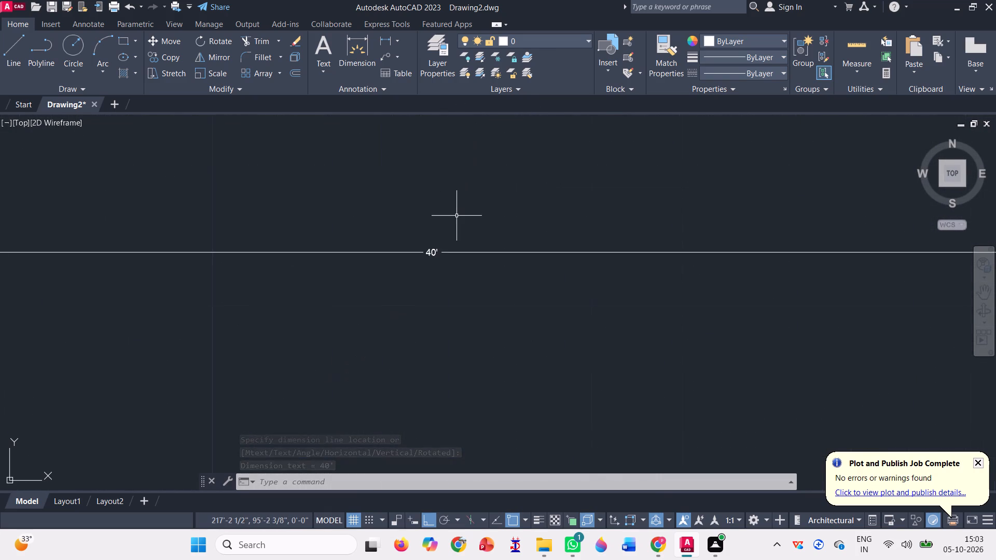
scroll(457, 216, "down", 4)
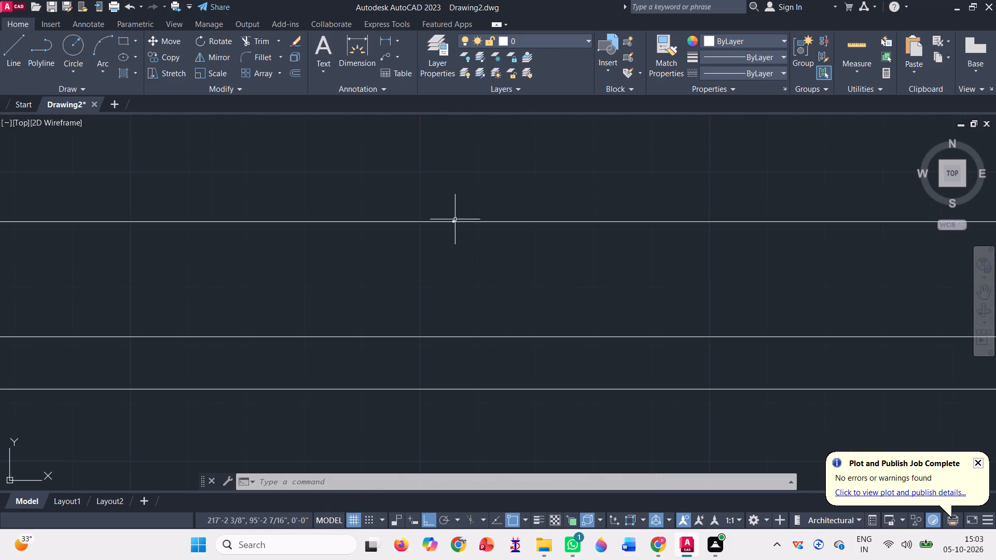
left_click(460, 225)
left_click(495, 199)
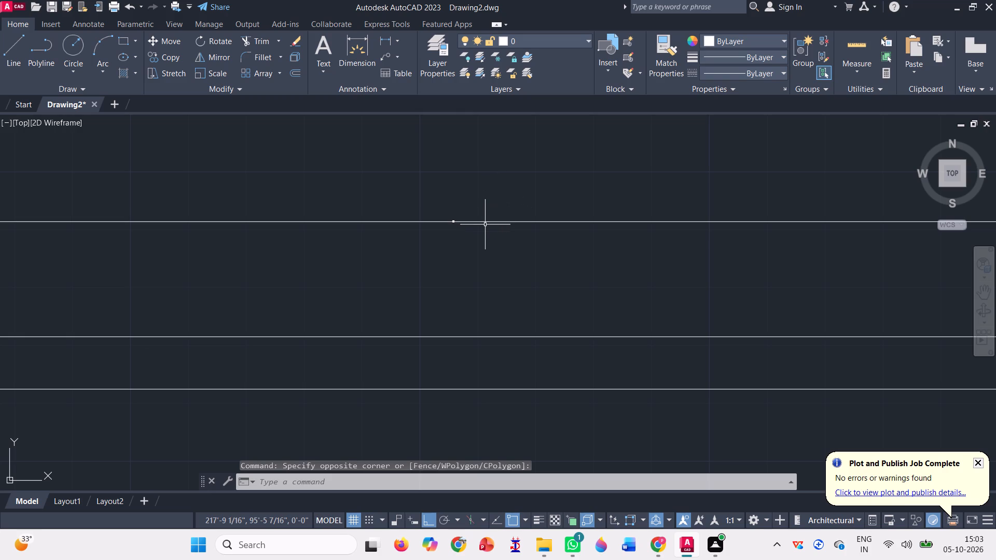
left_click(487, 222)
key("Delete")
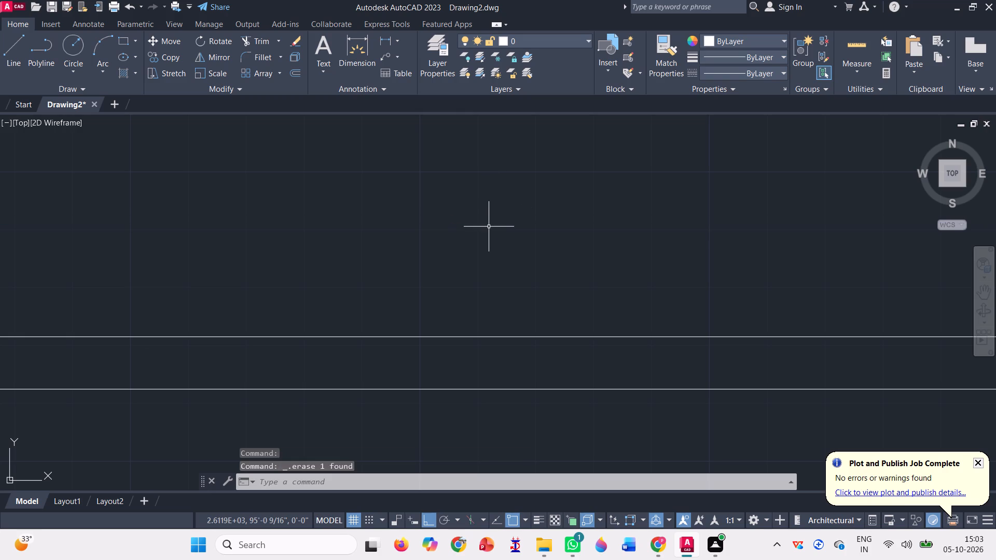
Draw the first room's outline with lines from the inner wall's top-left corner: 14'6" right, 11' down, 14'6" back left.
scroll(489, 227, "down", 5)
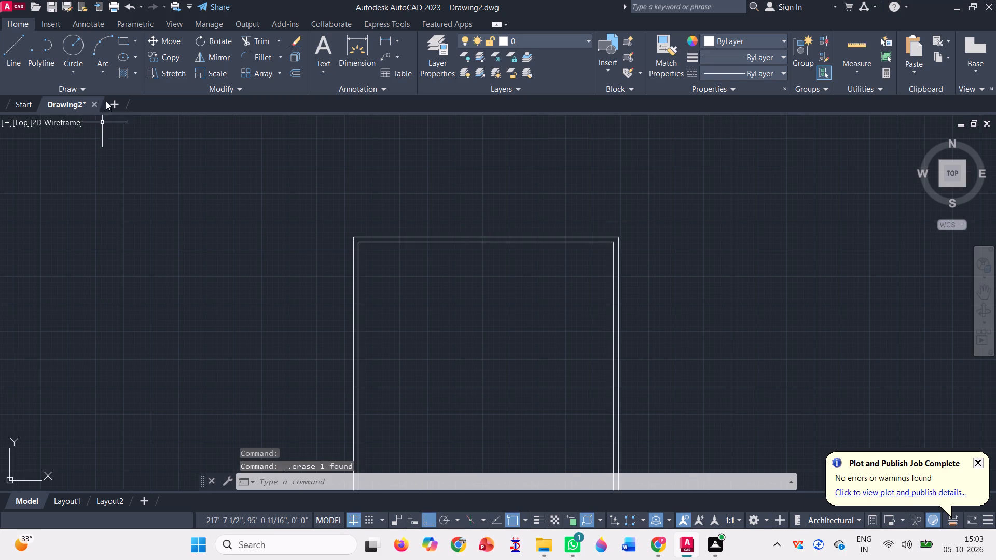
left_click(15, 49)
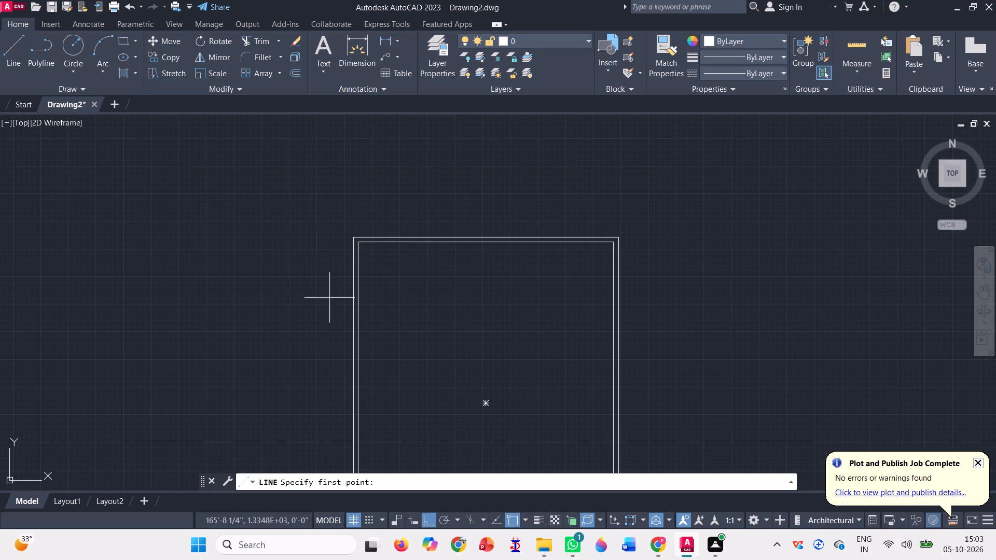
scroll(326, 301, "up", 1)
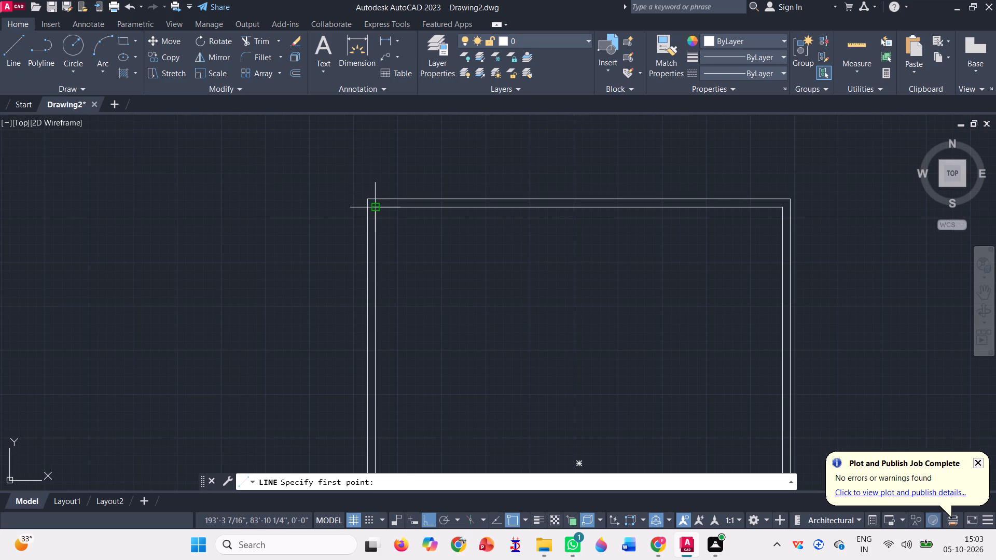
left_click(372, 212)
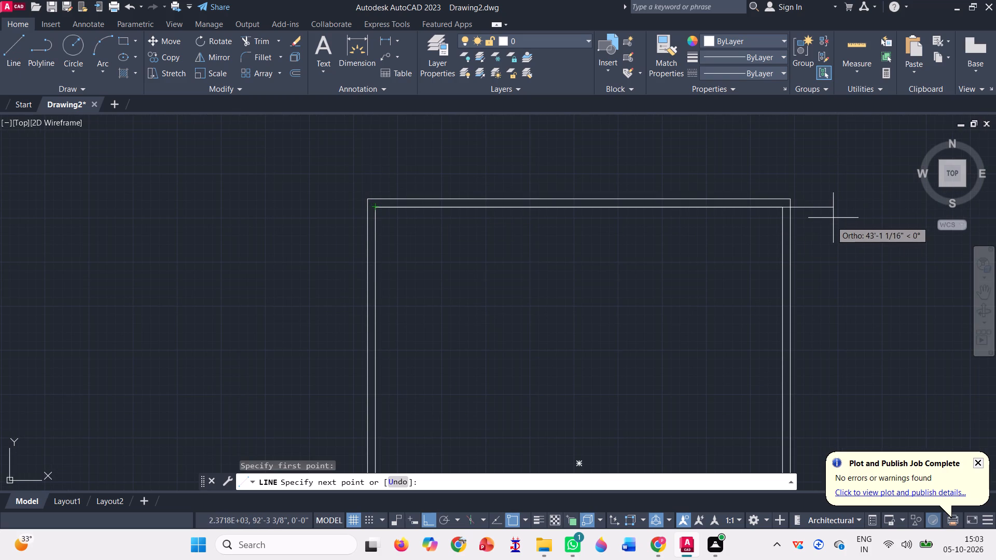
type("14'")
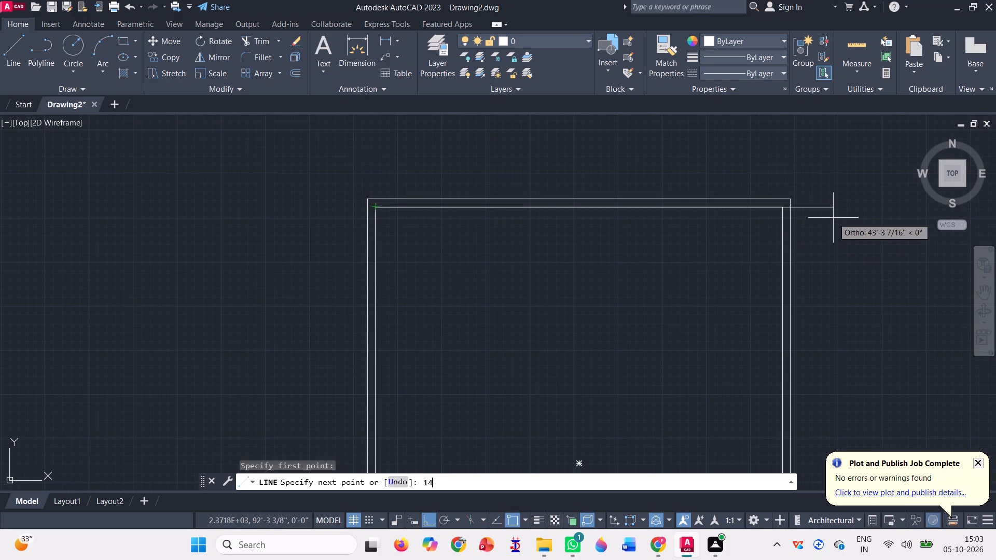
type("6\"")
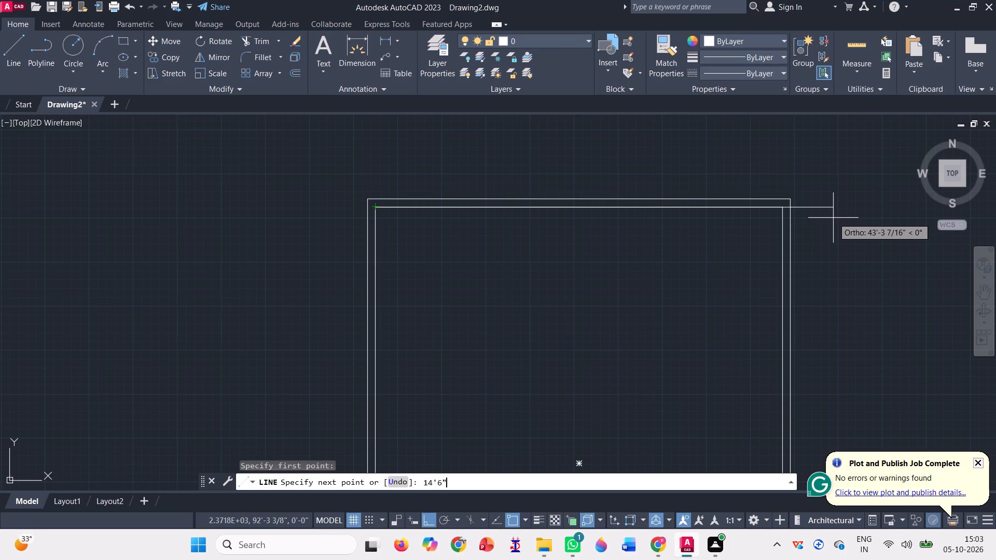
key("Return")
scroll(833, 218, "down", 1)
scroll(698, 234, "down", 1)
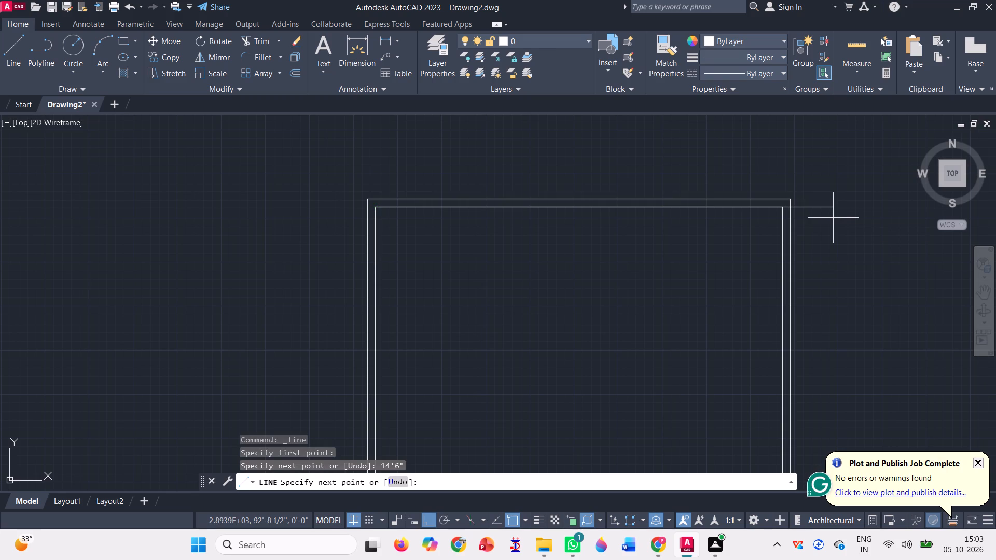
scroll(679, 337, "up", 1)
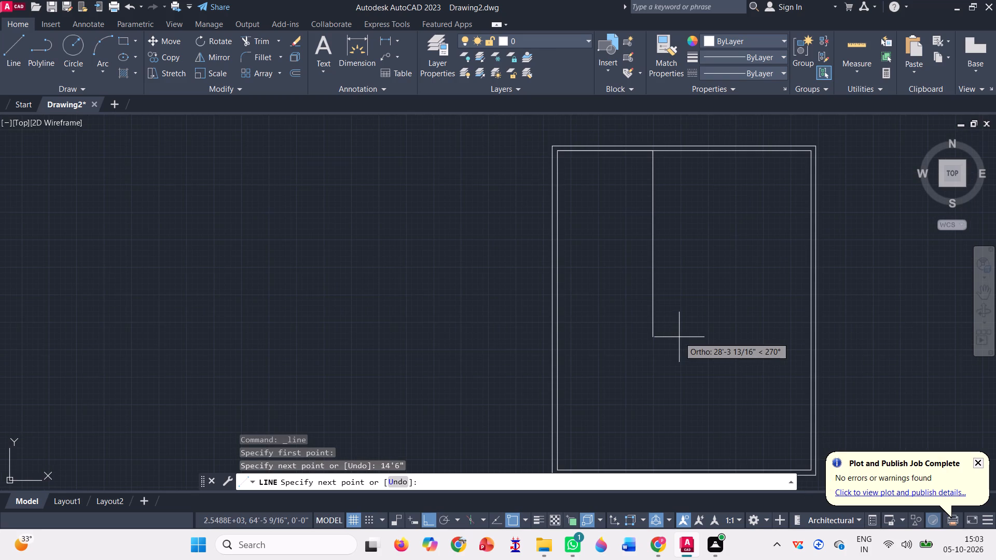
type("11'")
key("Return")
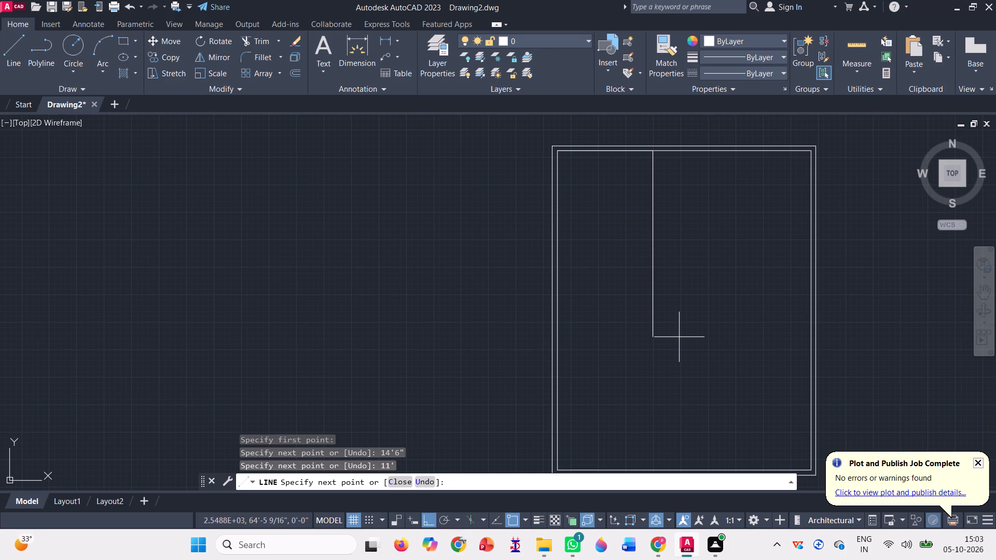
type("14'")
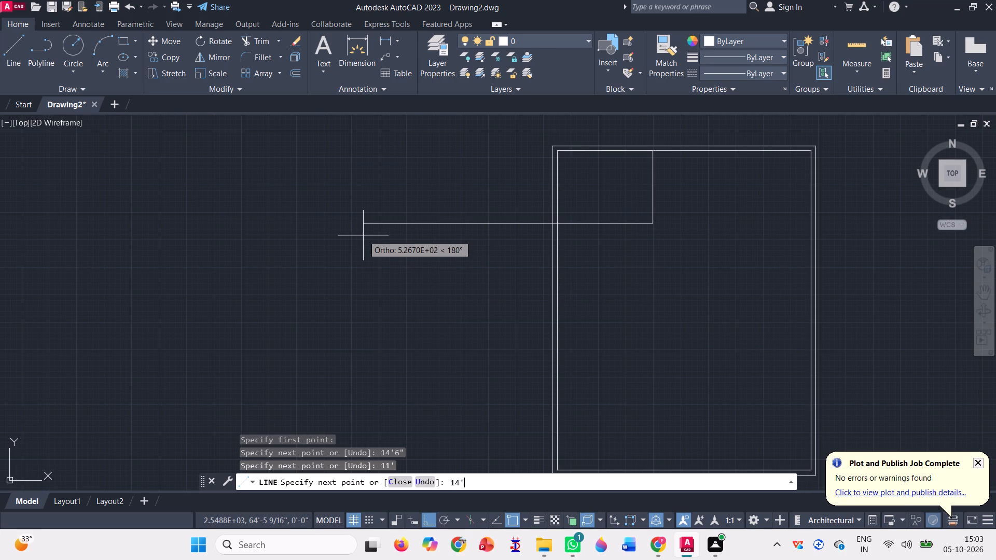
type("6\"")
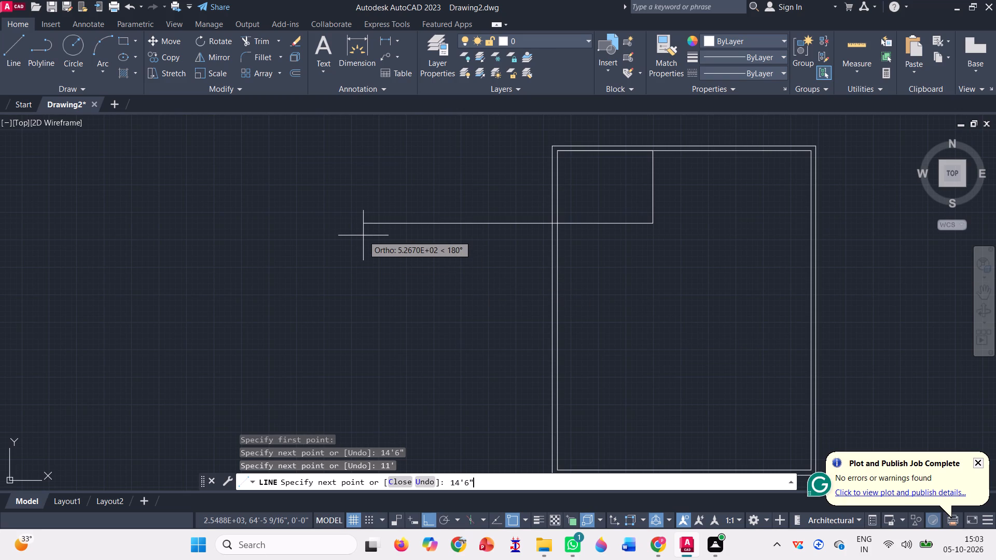
key("Return")
key("Return")
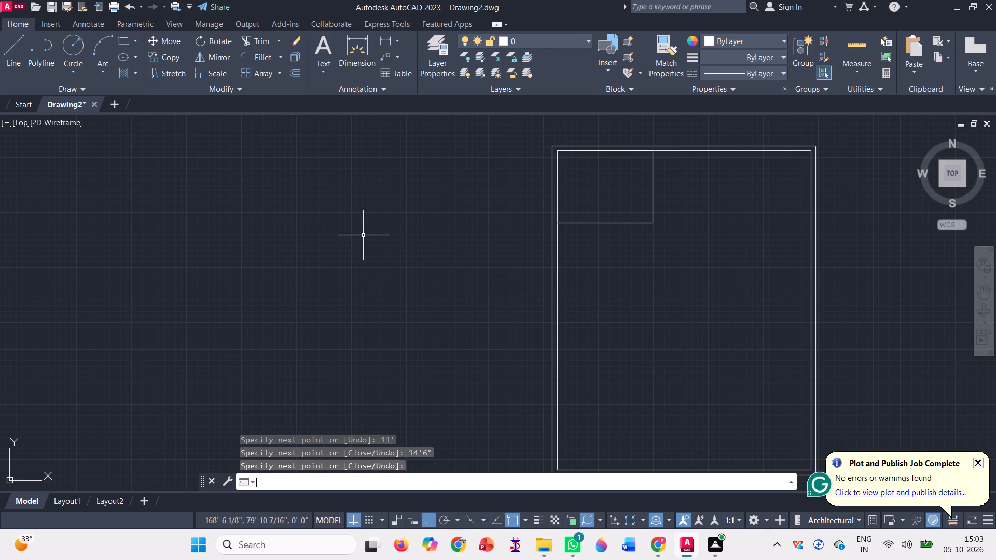
Draw two vertical rays from the room's top-right corner, one going up and one going down.
scroll(686, 116, "up", 1)
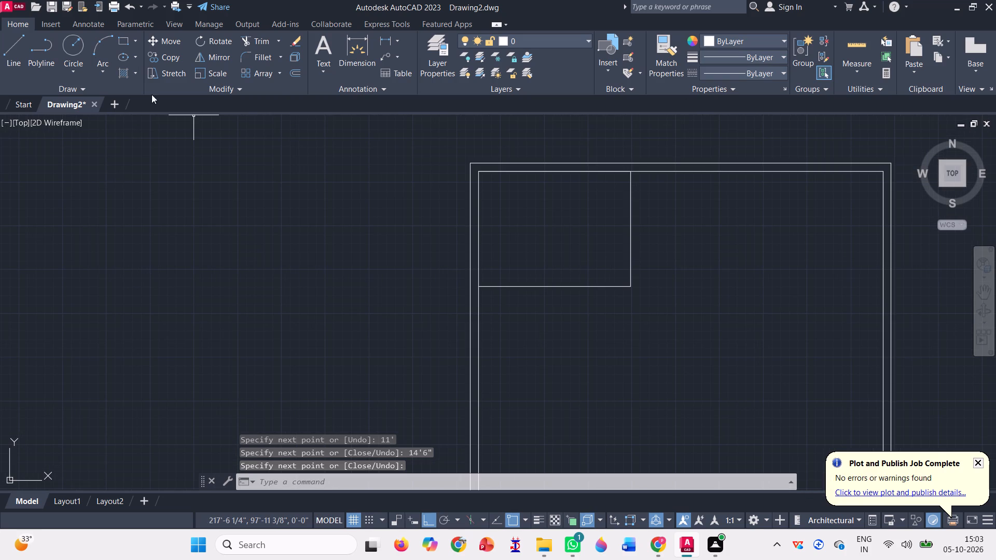
key("c")
type("on")
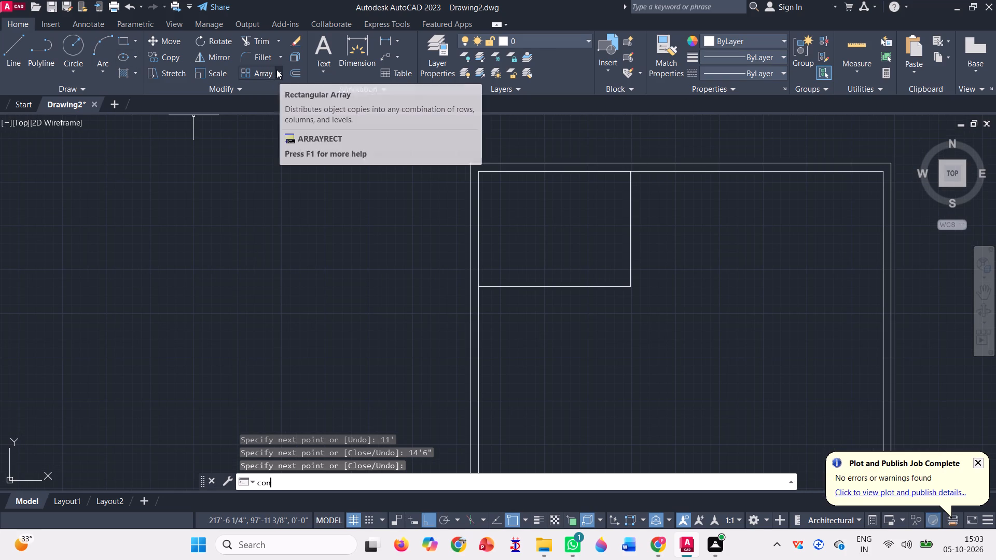
key("Return")
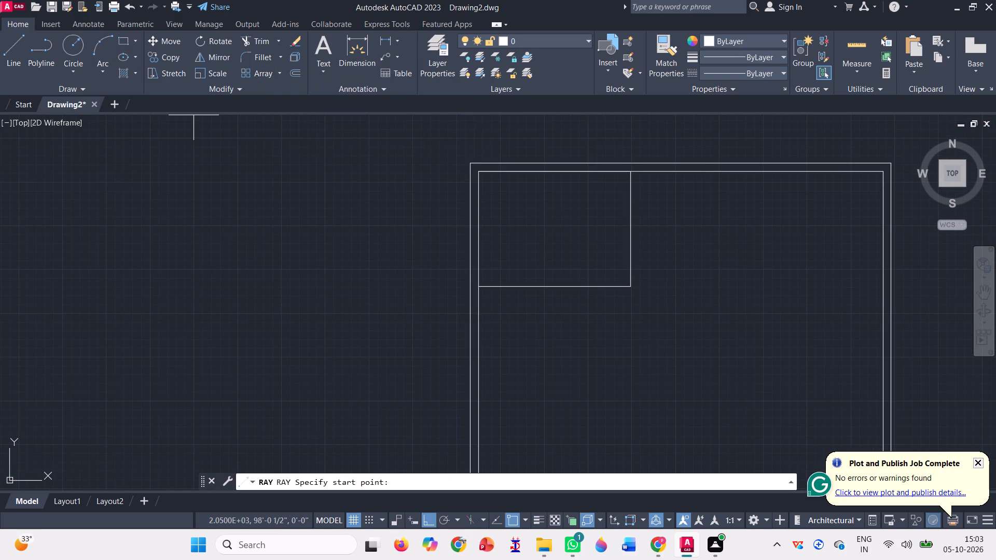
left_click(631, 174)
left_click(629, 151)
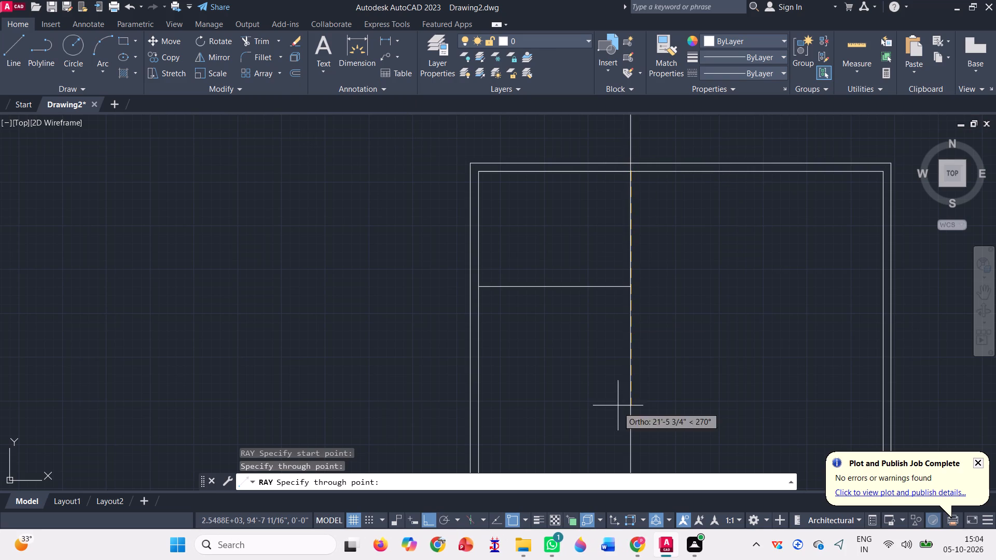
left_click(608, 429)
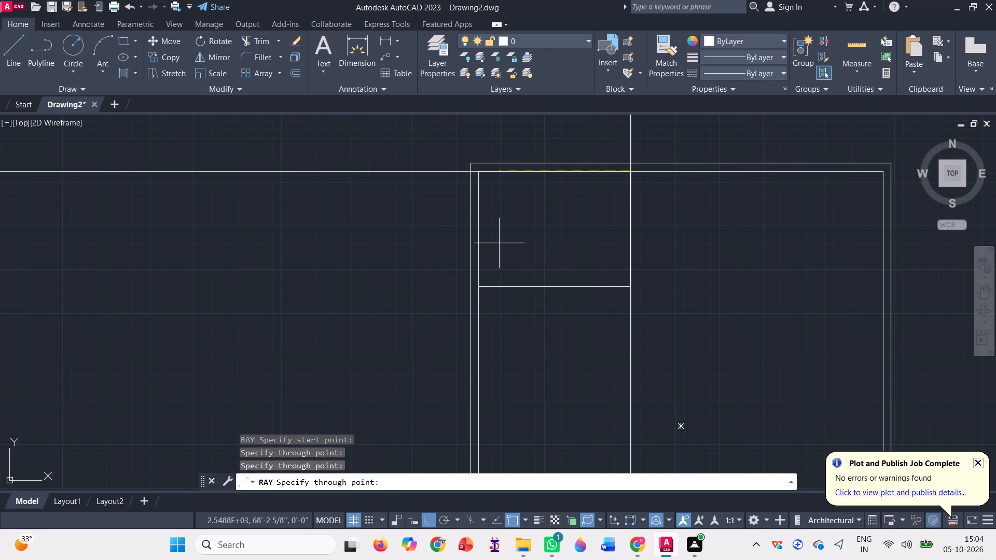
key("Return")
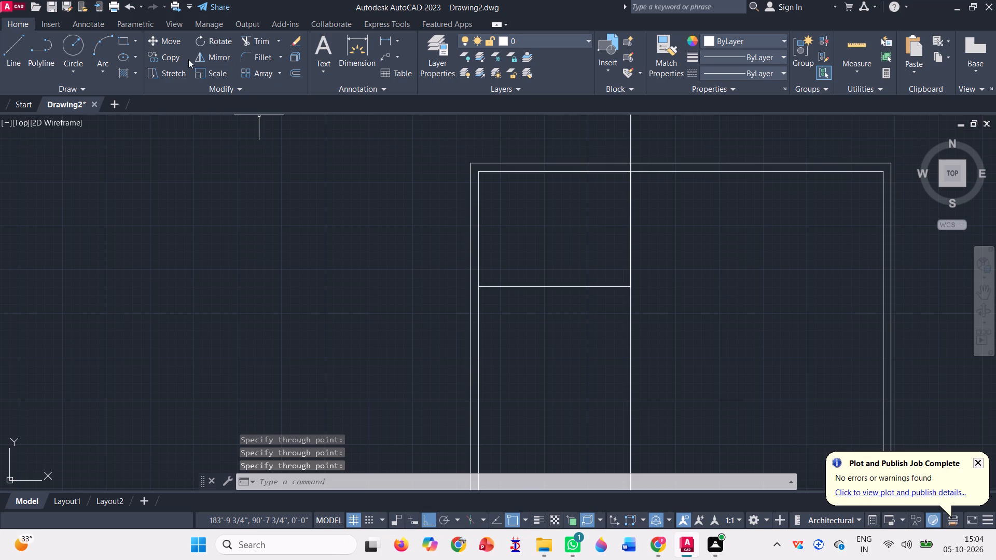
Draw two horizontal rays from the room's bottom-left corner, one going left and one going right.
type("con")
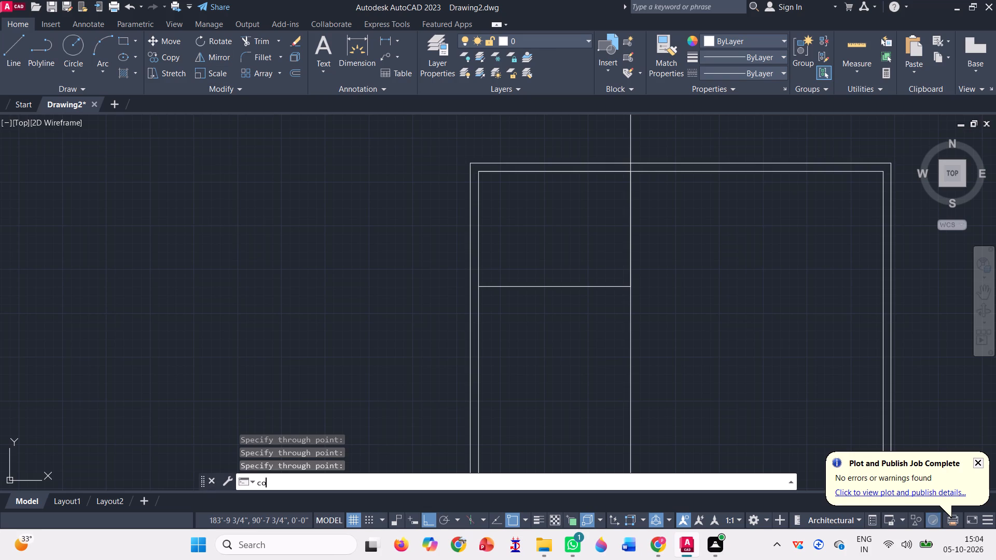
key("Return")
scroll(234, 217, "up", 1)
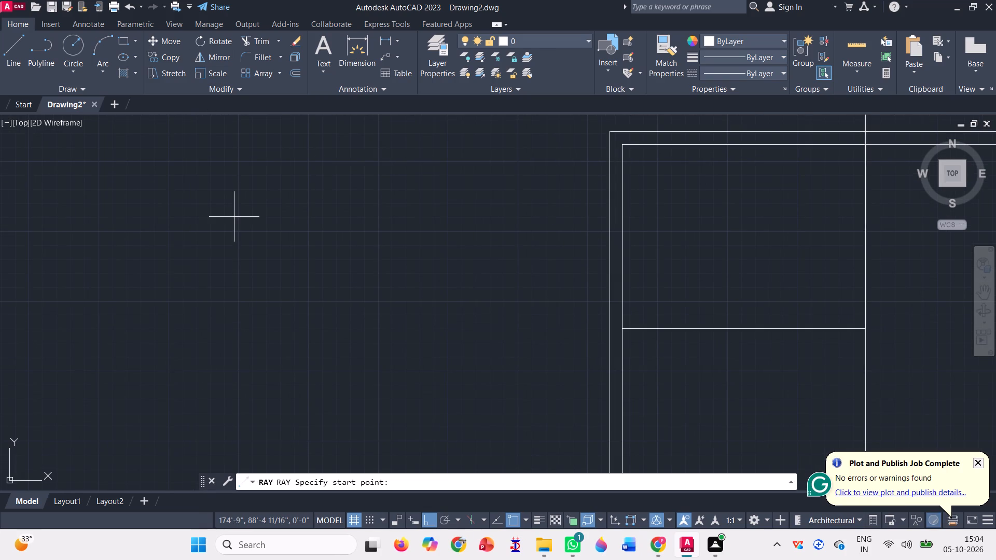
left_click(625, 326)
left_click(305, 343)
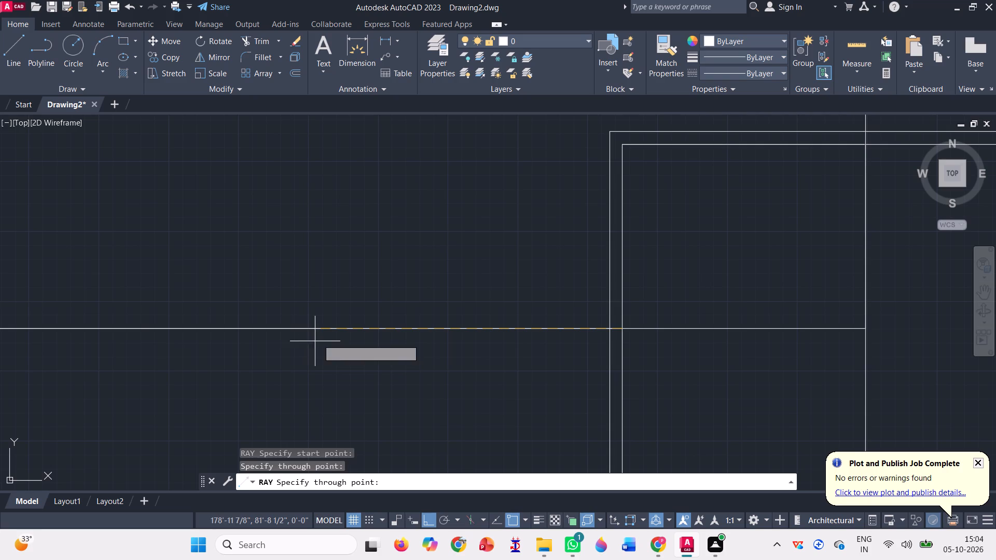
scroll(325, 335, "down", 1)
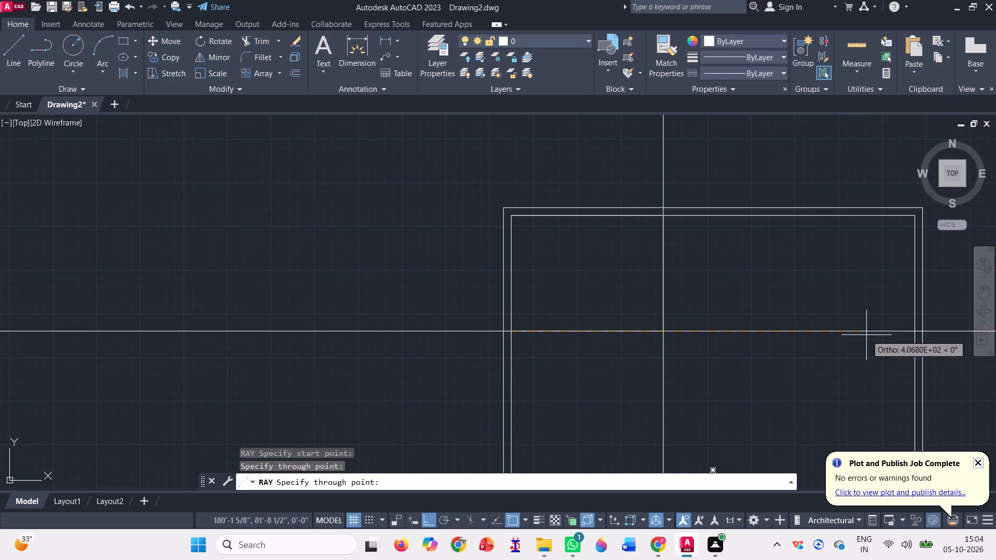
left_click(867, 340)
key("Return")
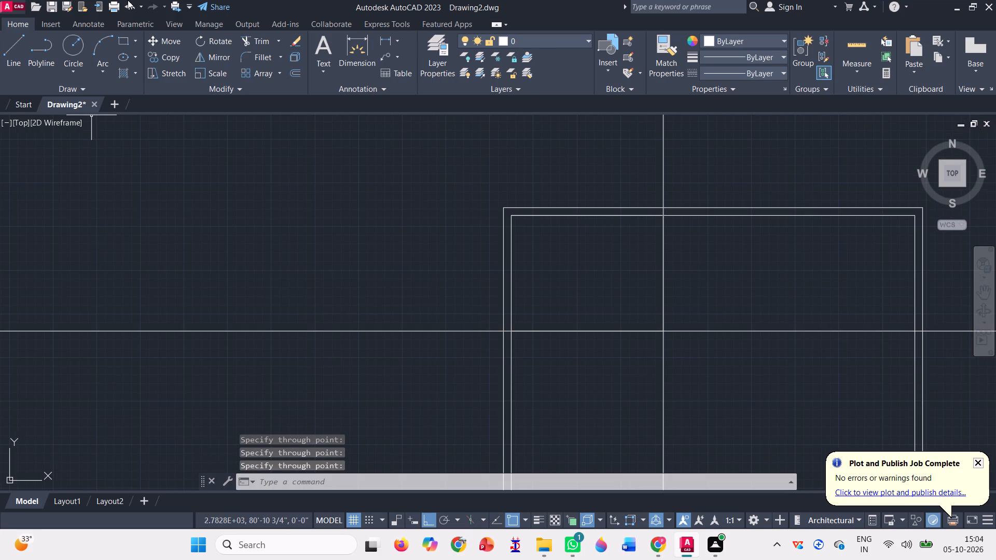
Copy both vertical rays 0'4" to the right, using the room's top-right corner as base point.
left_click(174, 58)
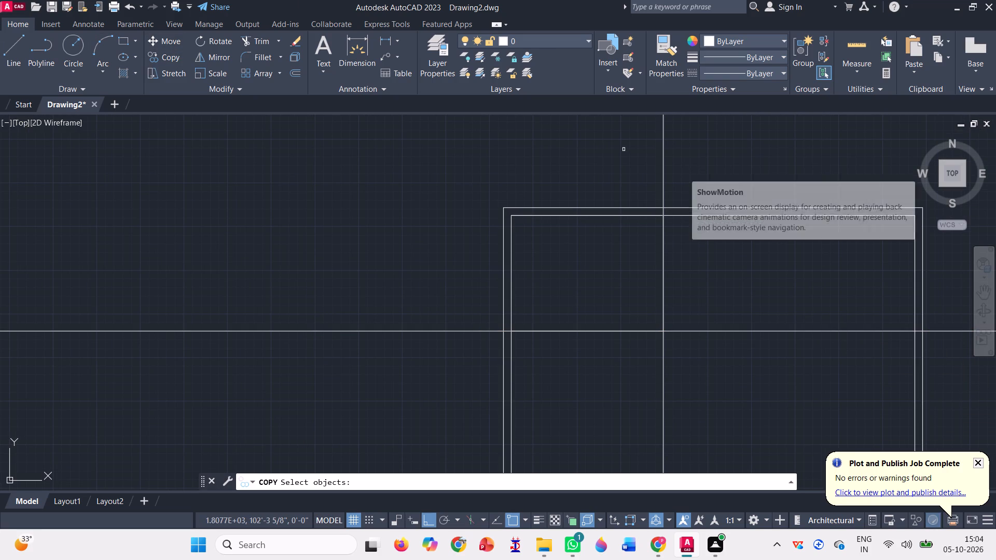
left_click(661, 164)
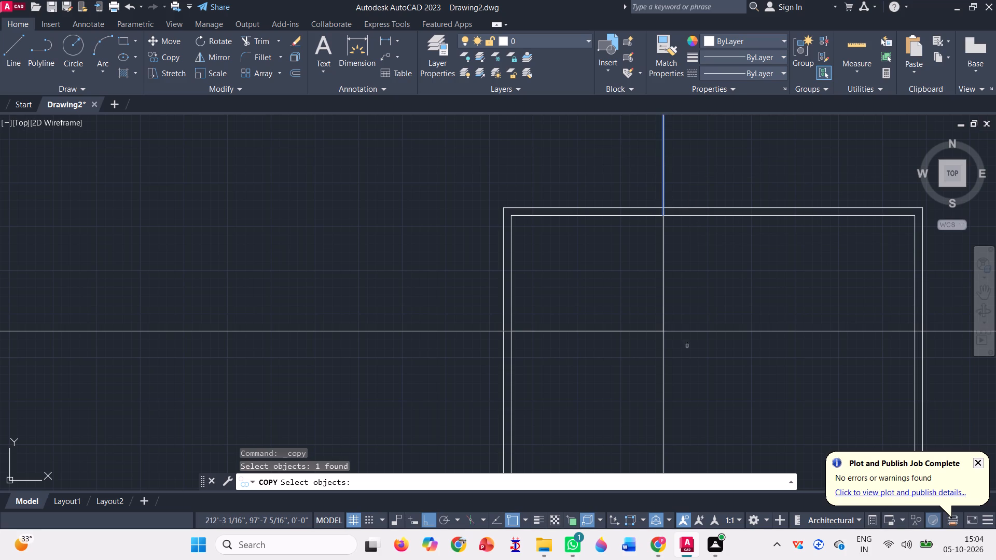
left_click(663, 399)
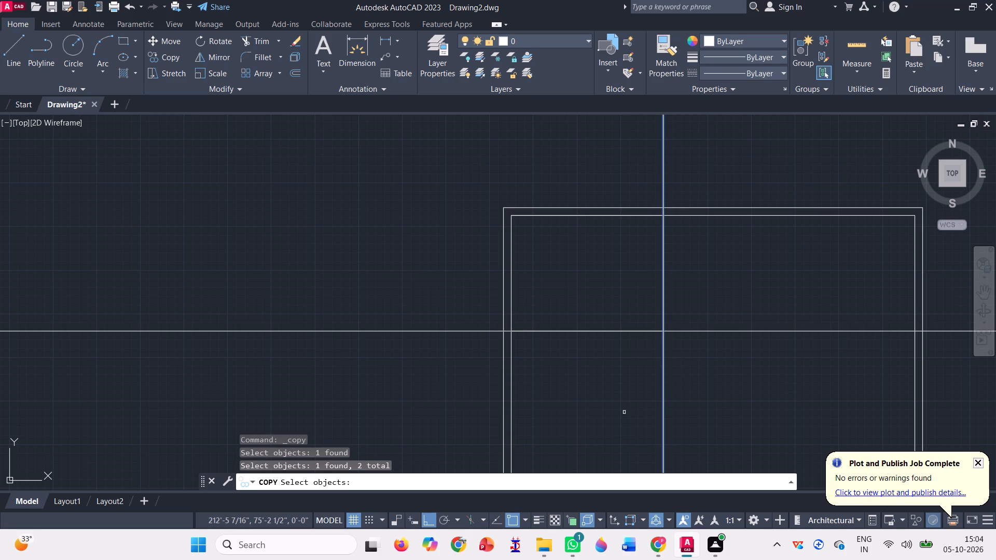
key("Return")
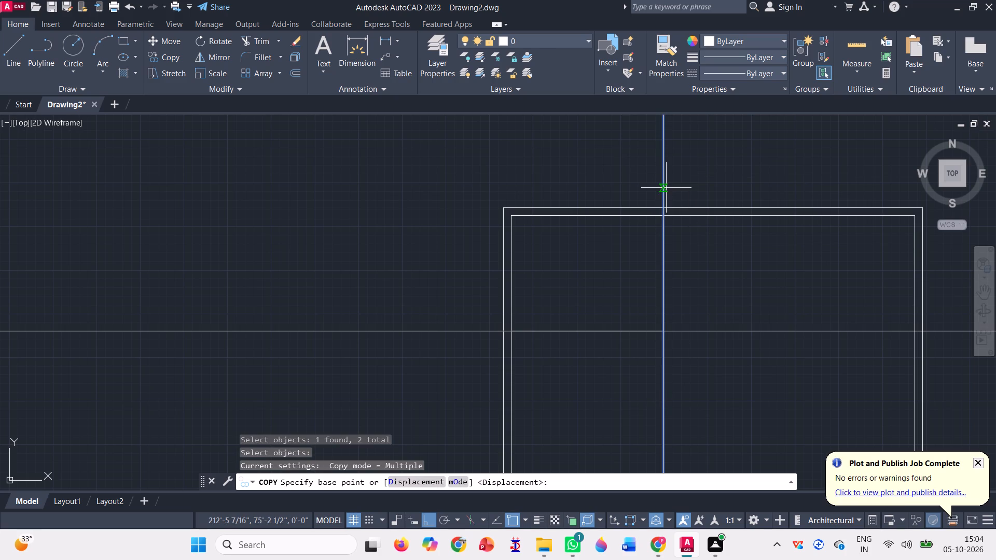
left_click(663, 215)
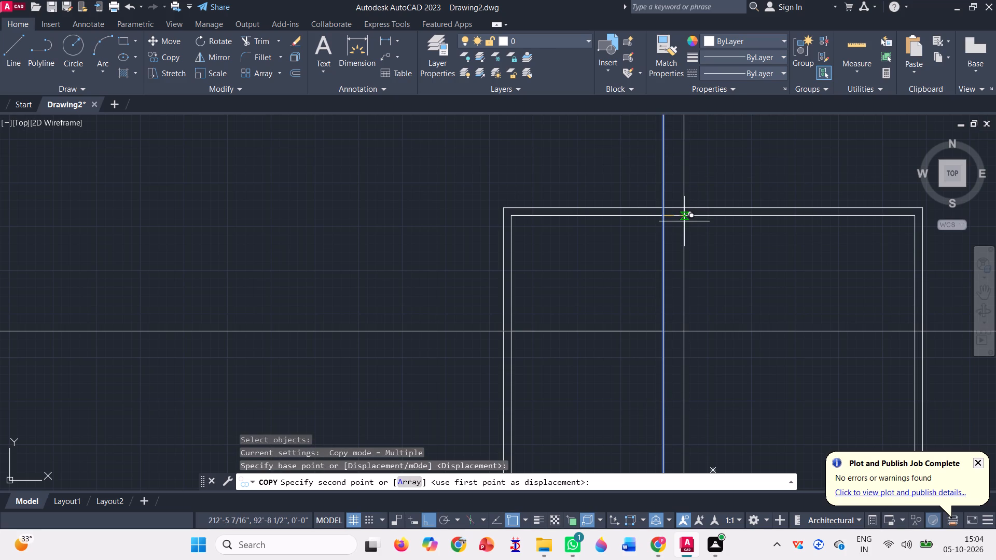
type("0'4\"")
key("Return")
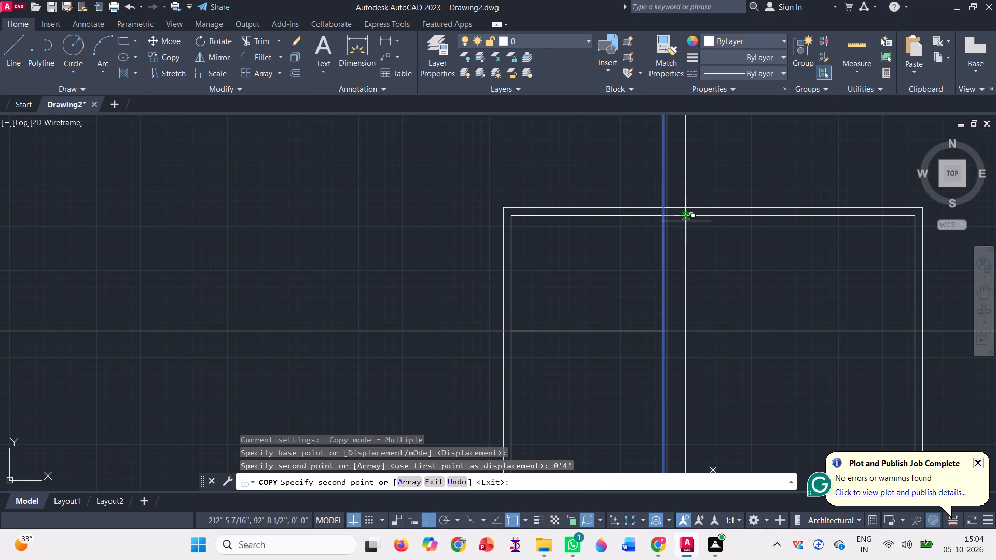
key("Escape")
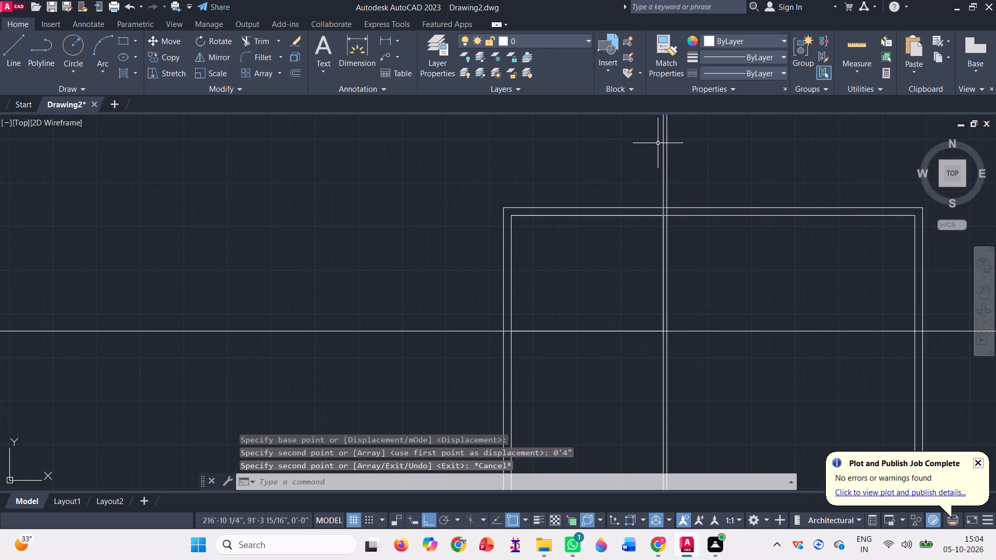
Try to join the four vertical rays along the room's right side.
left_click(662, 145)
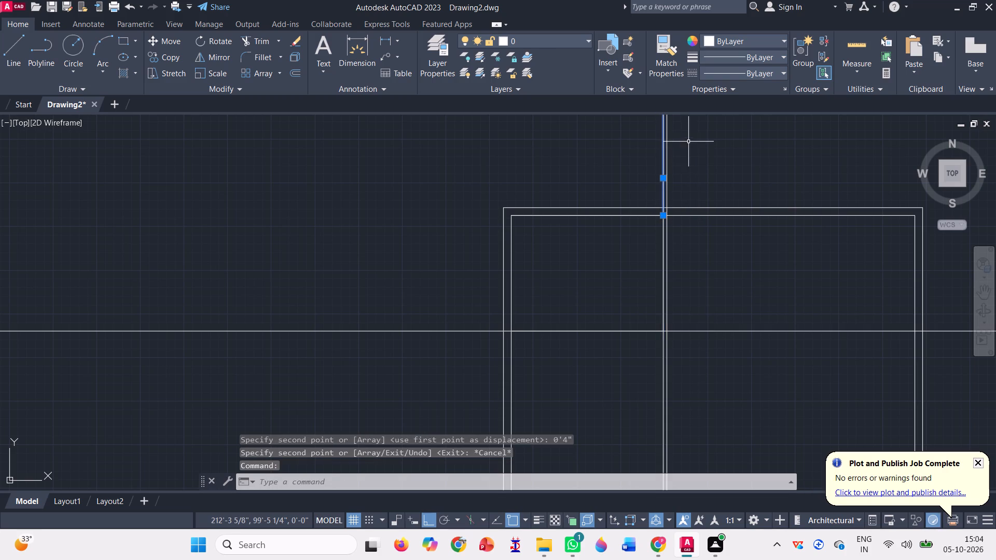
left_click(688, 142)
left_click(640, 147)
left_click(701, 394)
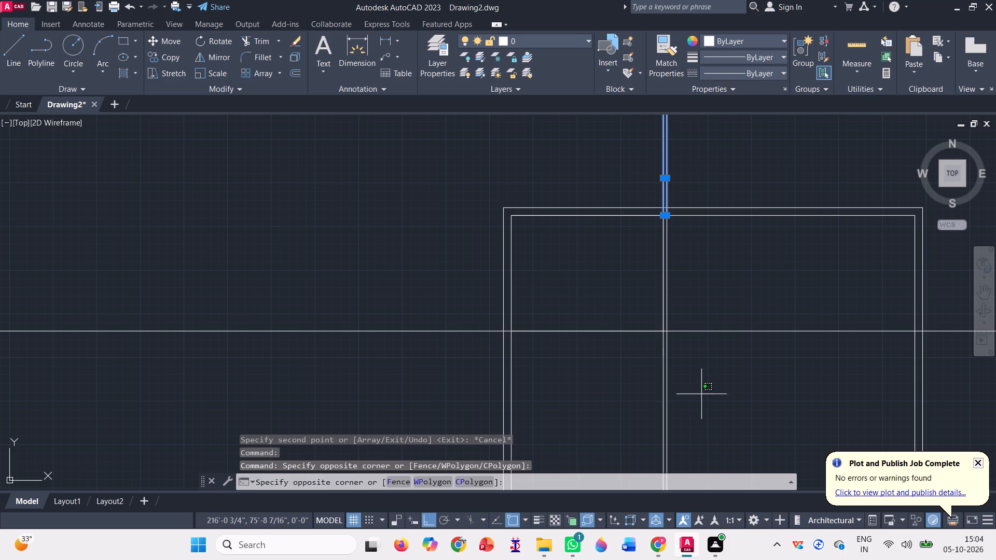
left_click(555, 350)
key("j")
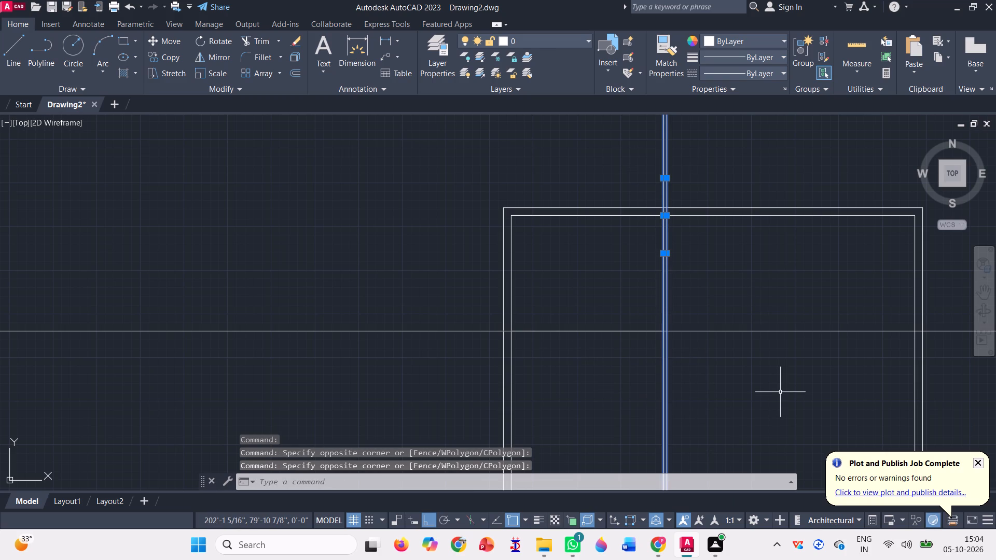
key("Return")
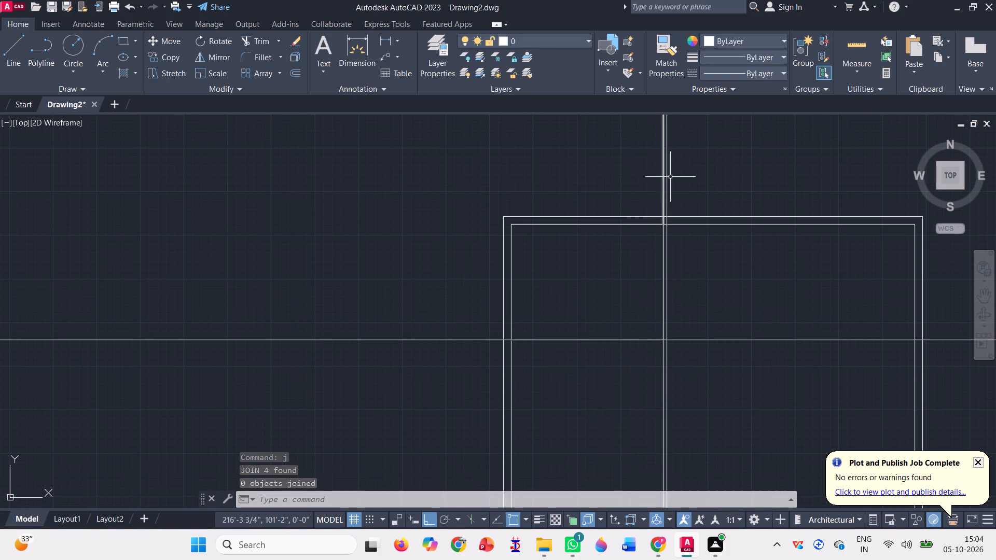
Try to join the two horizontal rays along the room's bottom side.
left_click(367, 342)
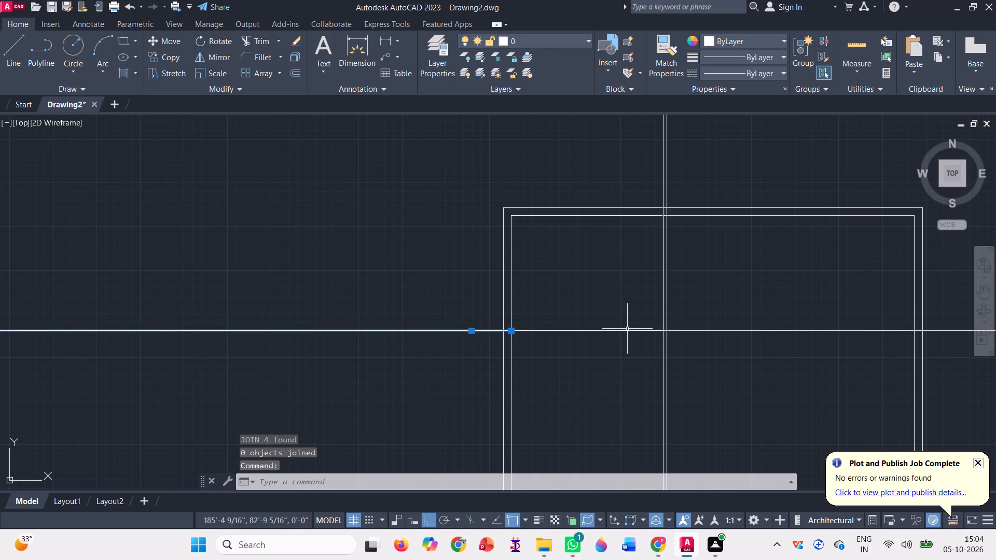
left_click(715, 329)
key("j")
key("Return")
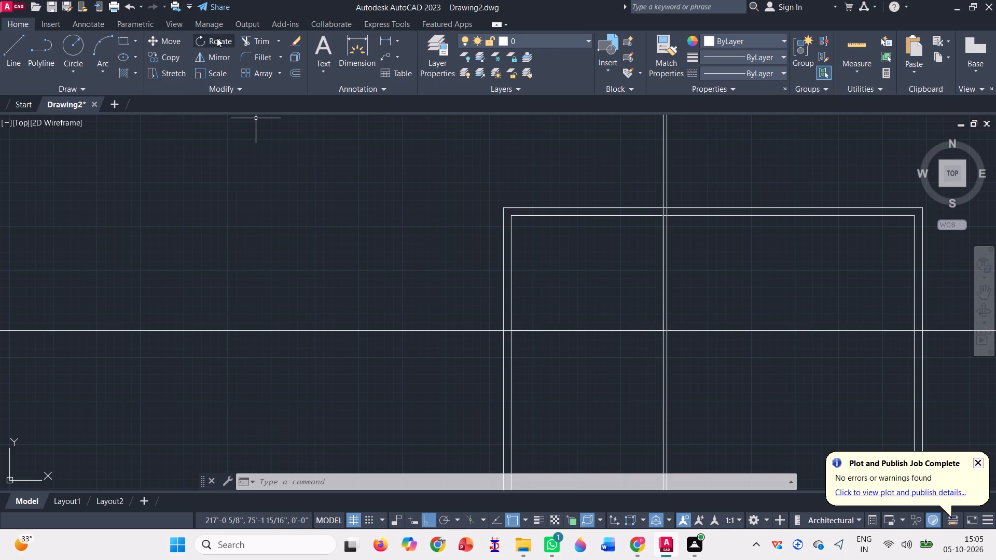
Copy both horizontal rays 0'4" downward, using the room's bottom-left corner as base point.
left_click(166, 55)
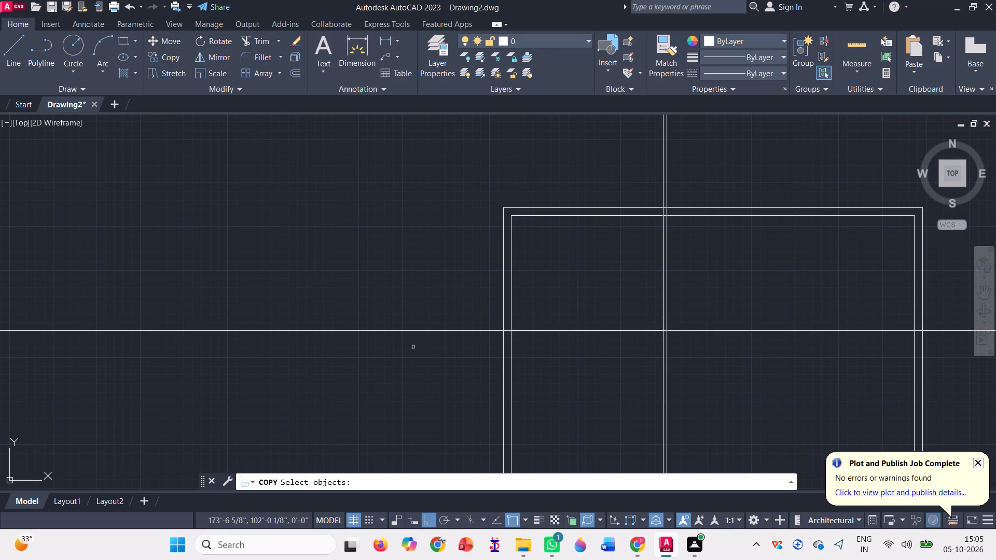
left_click(413, 330)
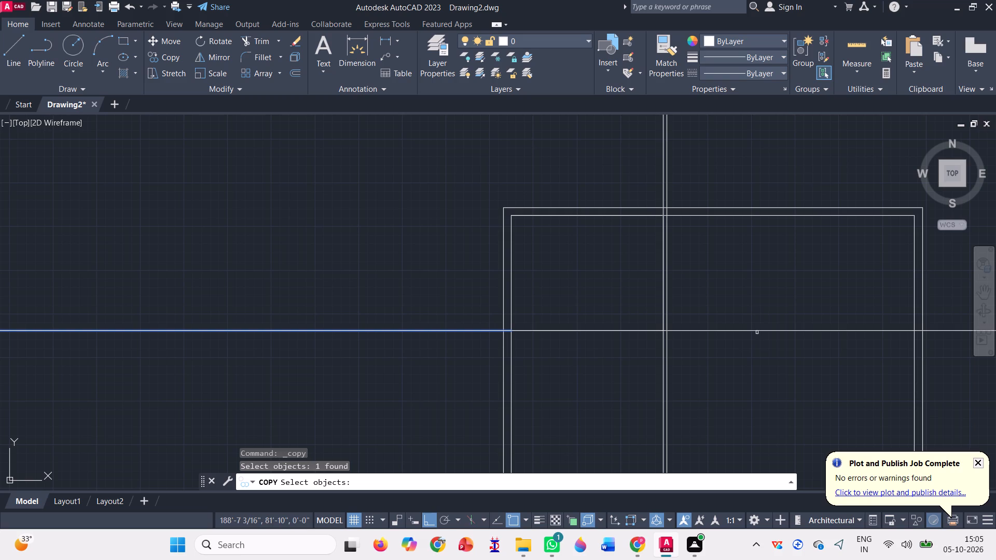
left_click(757, 332)
key("space")
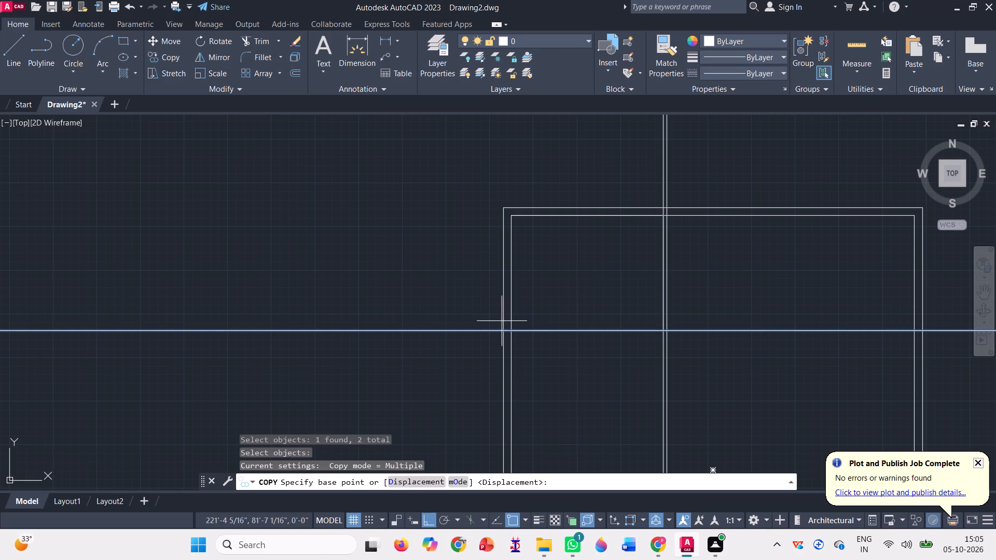
left_click(510, 328)
key("0")
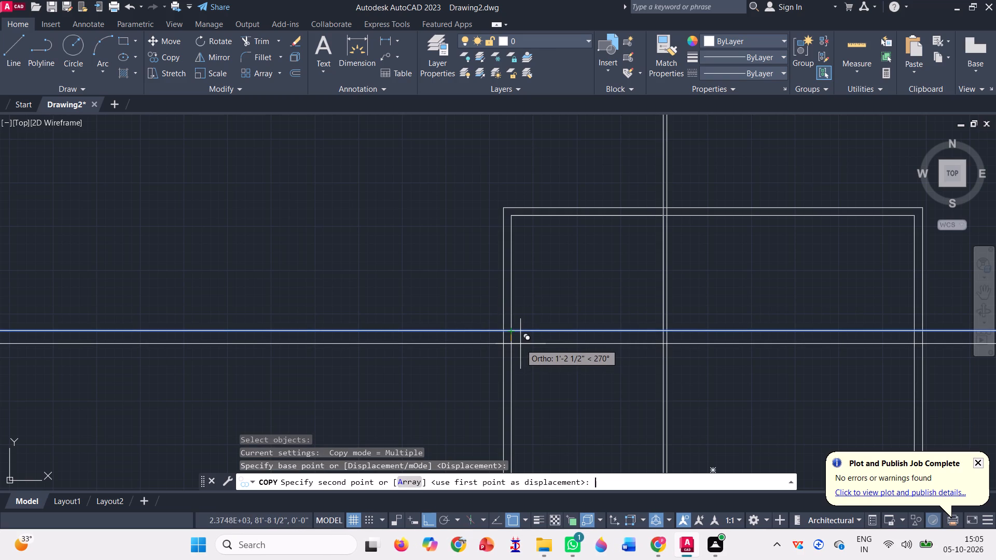
key("apostrophe")
type("4\"")
key("Return")
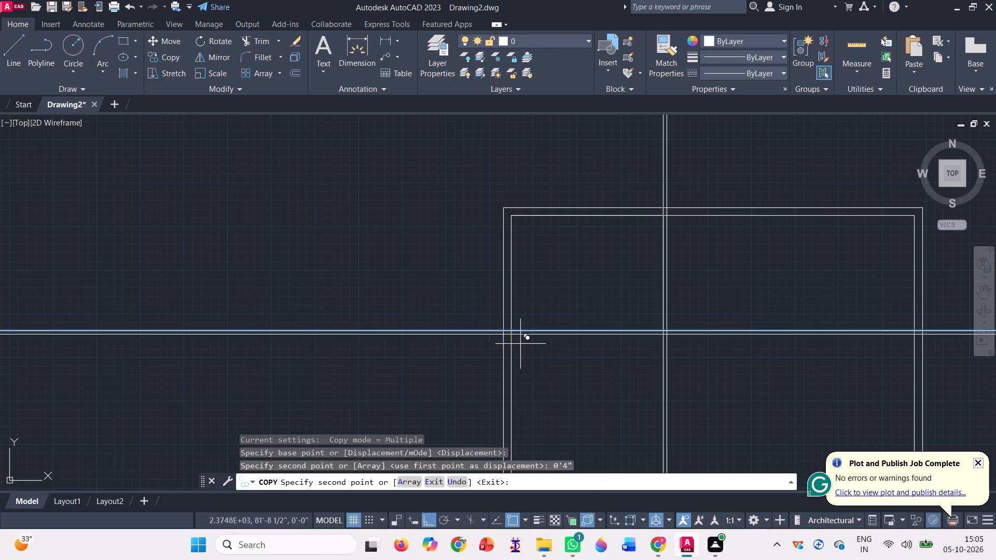
key("Return")
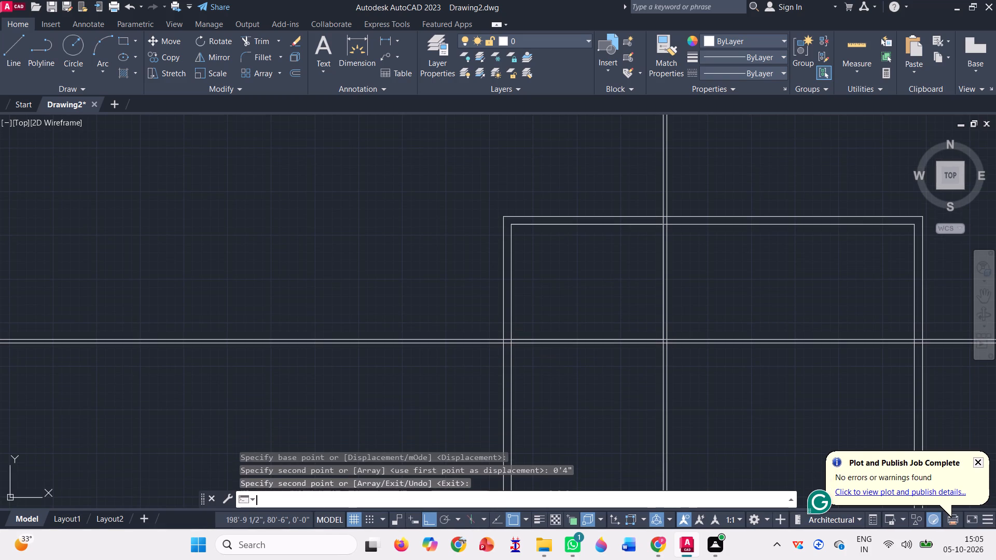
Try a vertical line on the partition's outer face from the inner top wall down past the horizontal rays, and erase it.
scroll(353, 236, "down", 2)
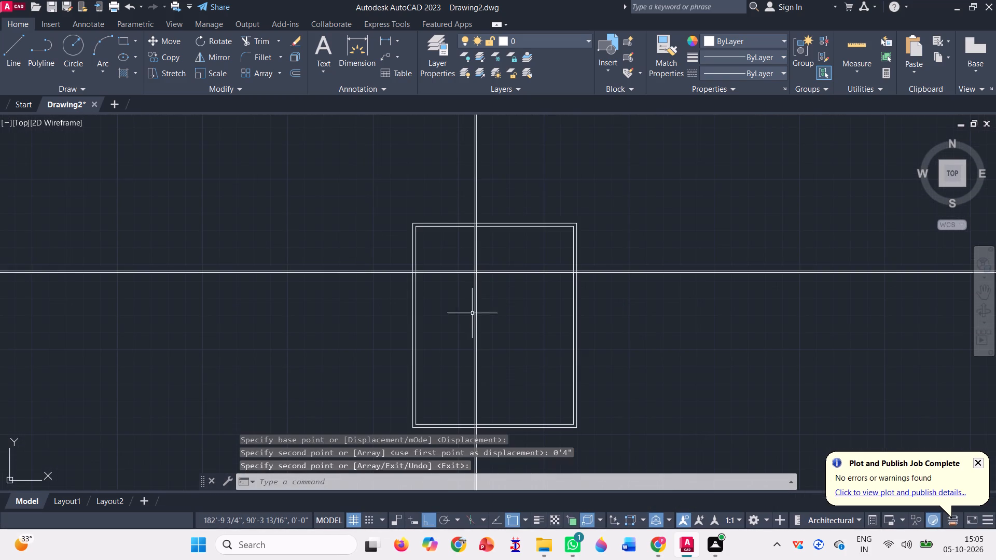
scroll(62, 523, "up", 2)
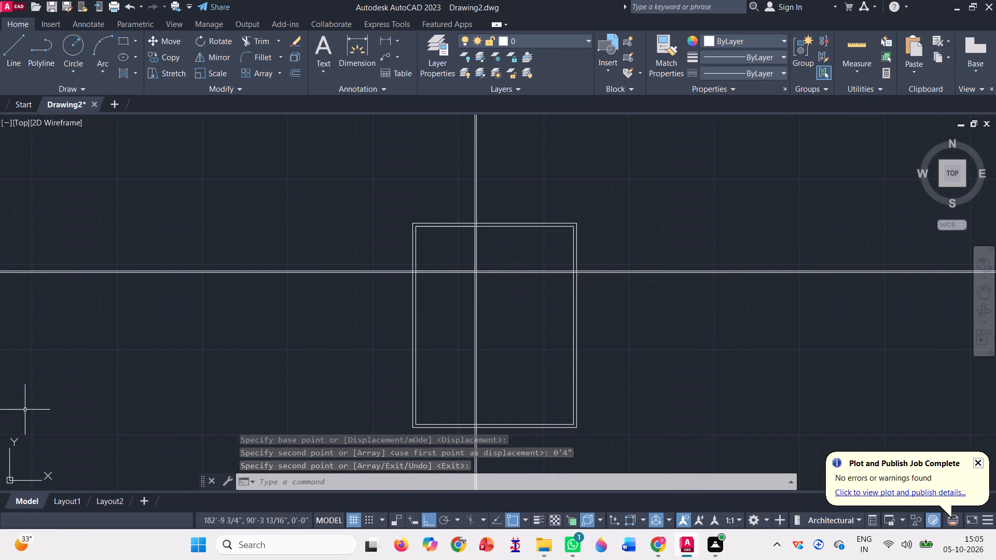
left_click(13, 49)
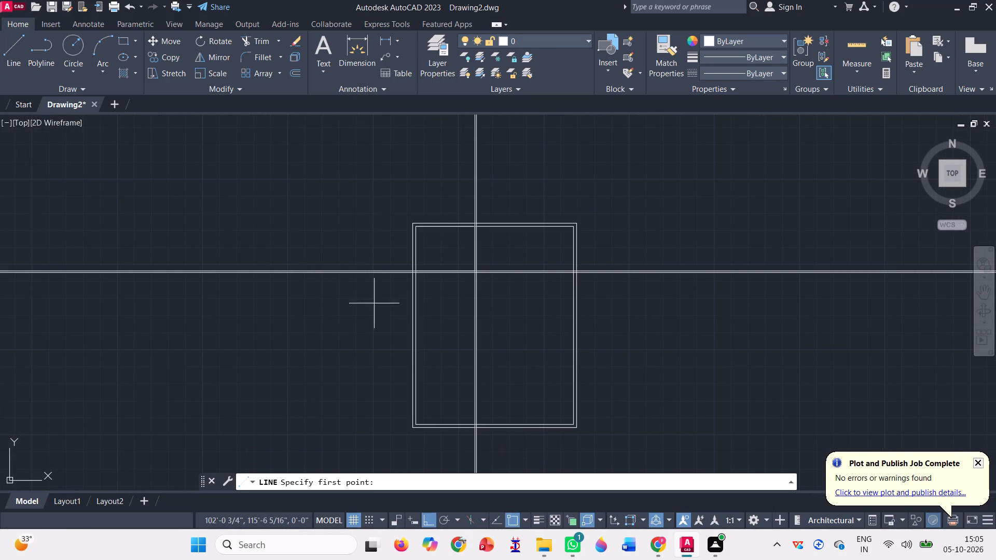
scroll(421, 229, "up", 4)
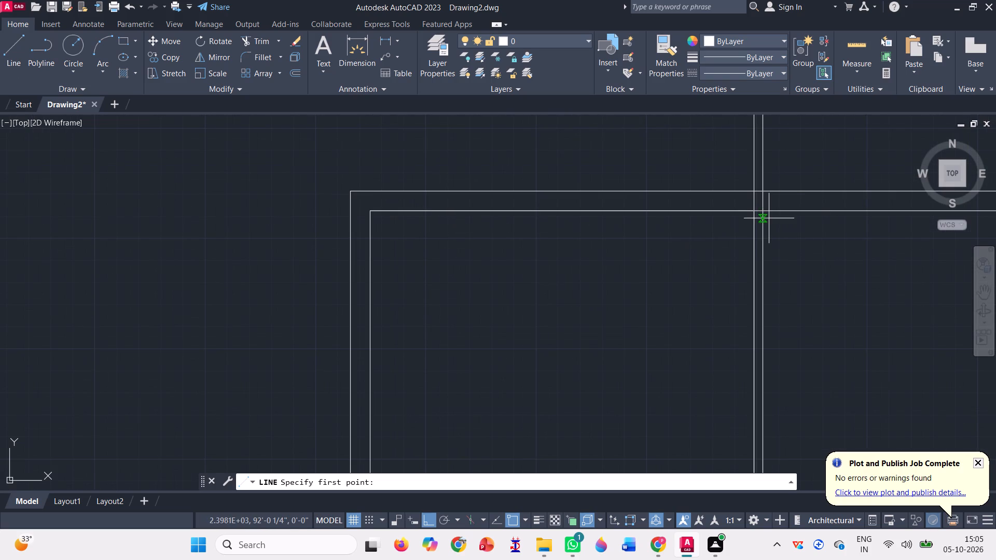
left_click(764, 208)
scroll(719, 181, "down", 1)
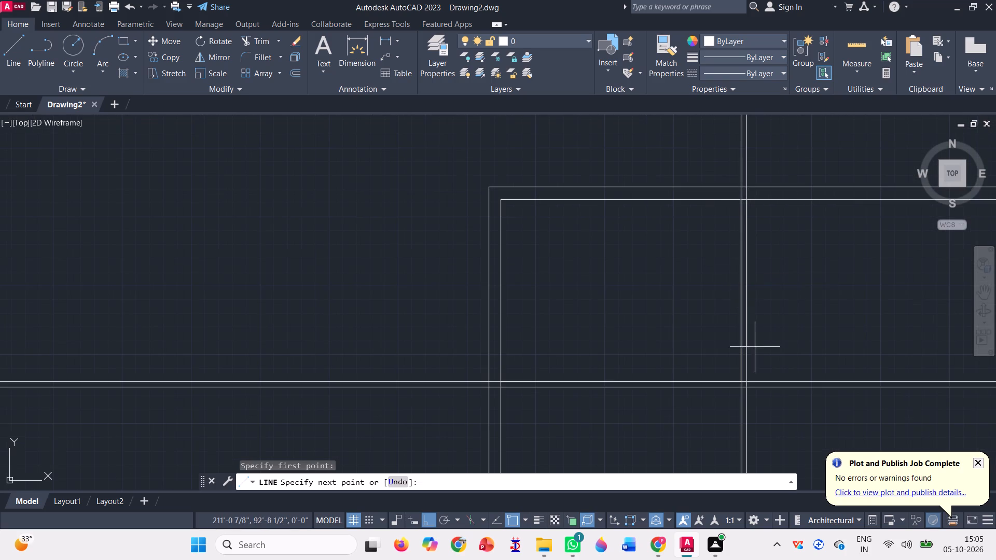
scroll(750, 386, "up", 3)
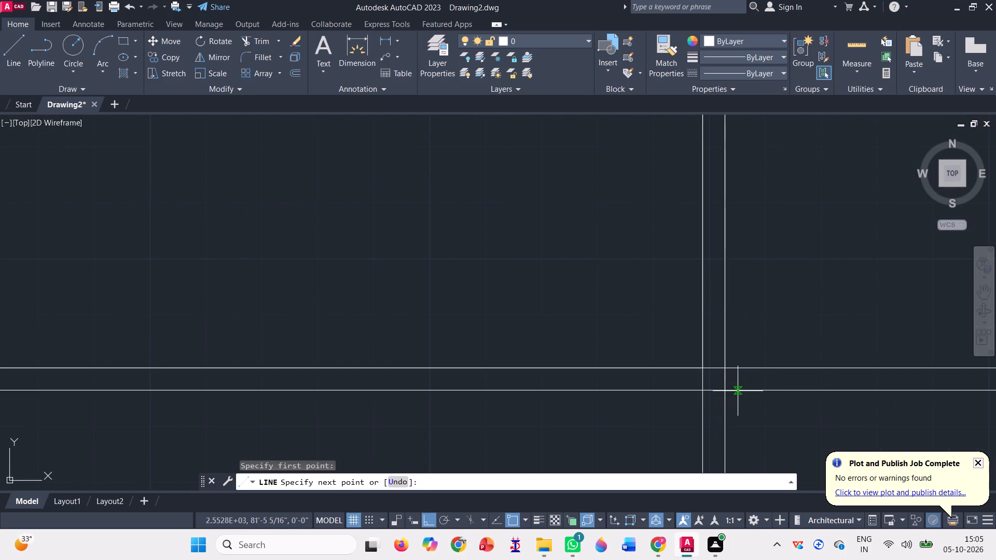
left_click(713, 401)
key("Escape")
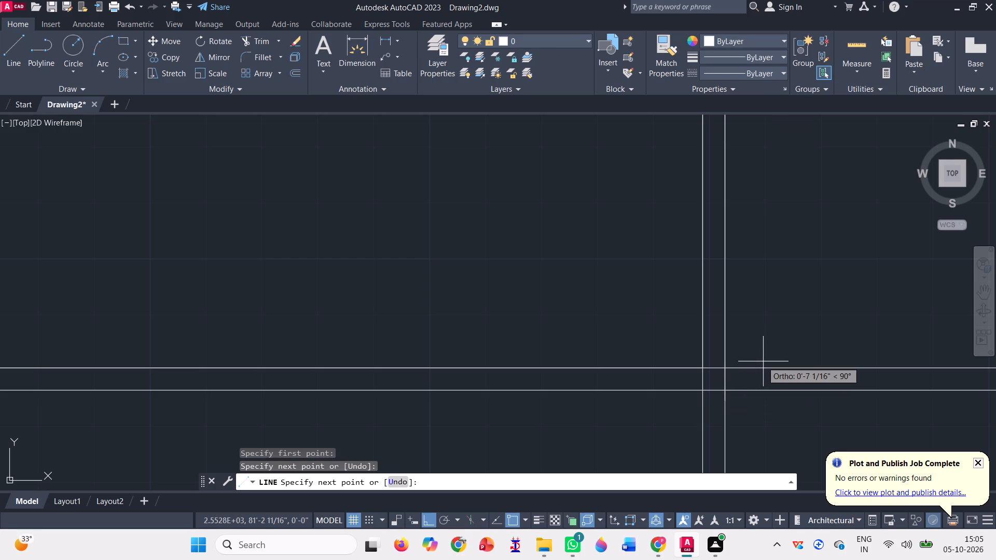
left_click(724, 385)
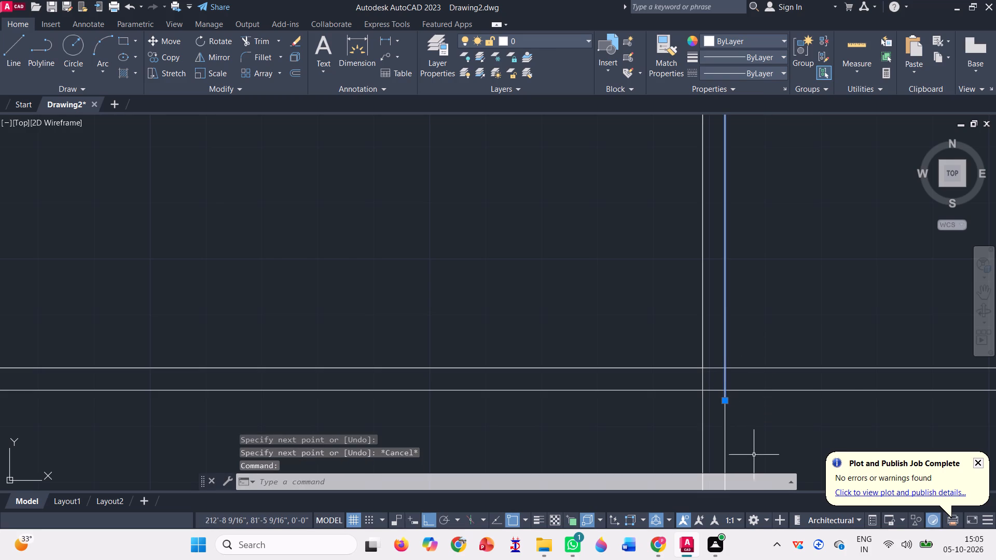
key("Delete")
Trace the partition's outer faces with lines from the inner left wall along the lower horizontal ray and up to the inner top wall.
left_click(13, 37)
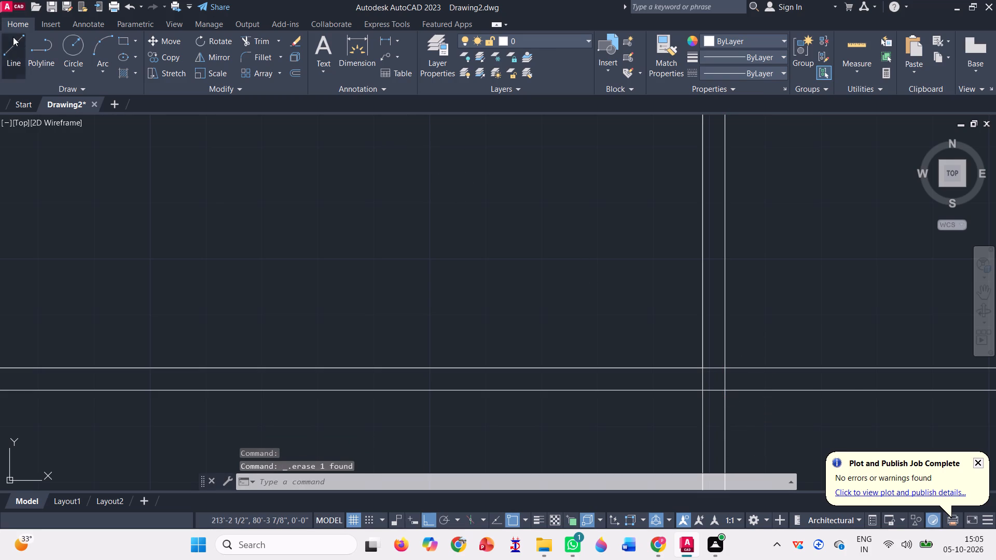
scroll(915, 458, "down", 1)
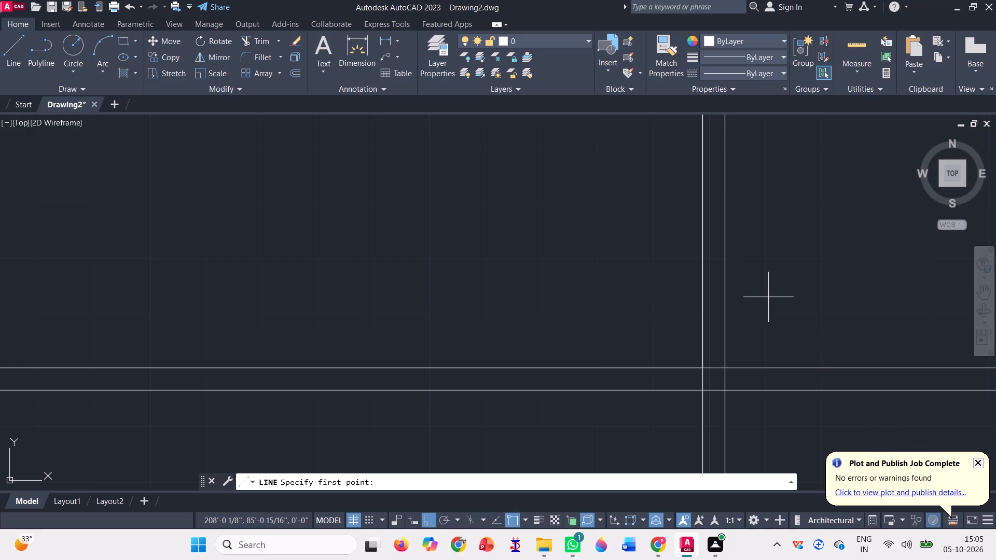
scroll(770, 297, "down", 1)
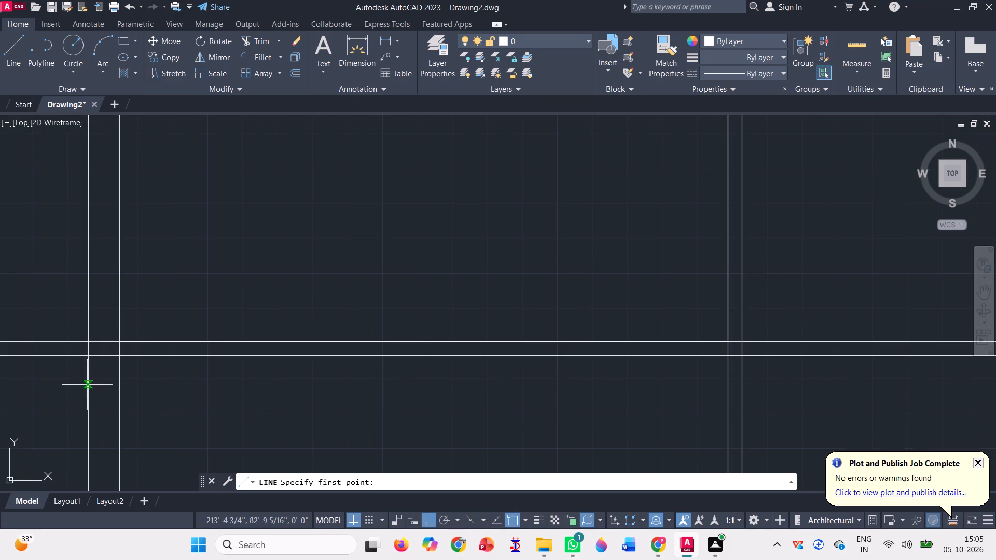
left_click(117, 358)
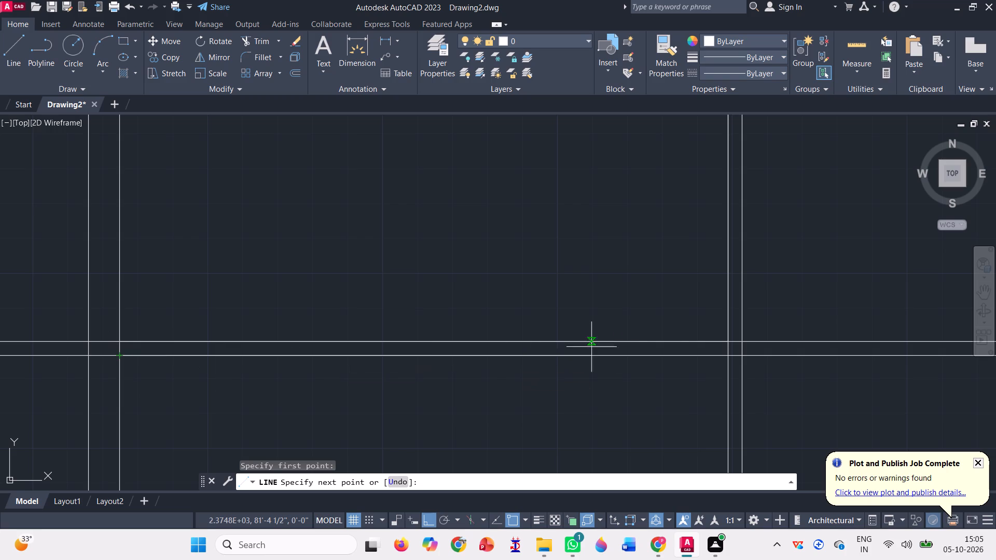
scroll(742, 360, "up", 1)
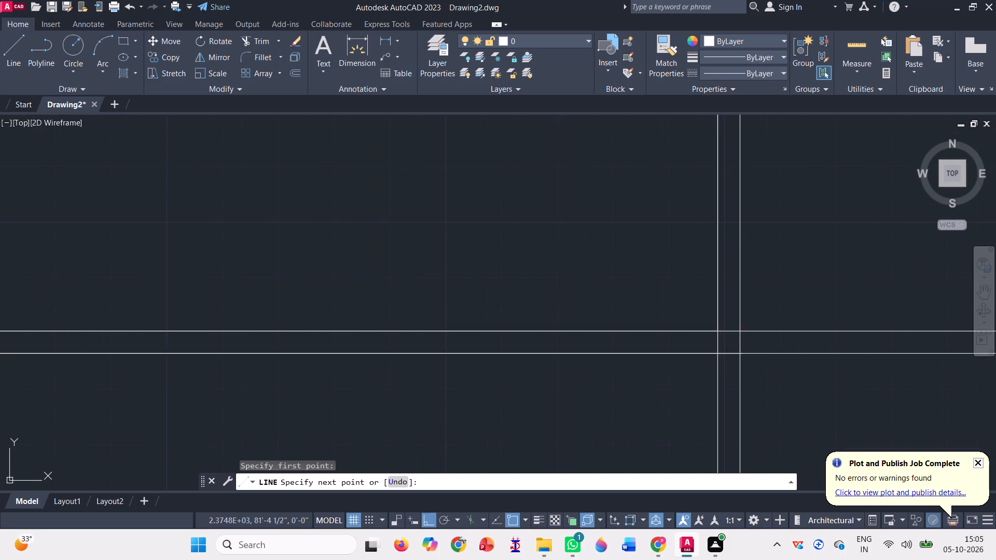
scroll(742, 360, "up", 2)
left_click(730, 343)
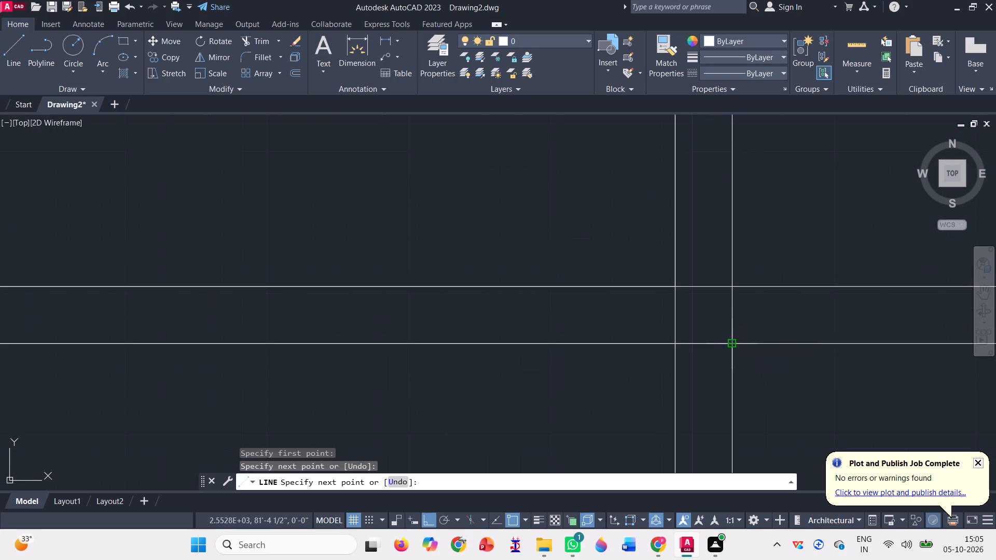
scroll(687, 384, "down", 2)
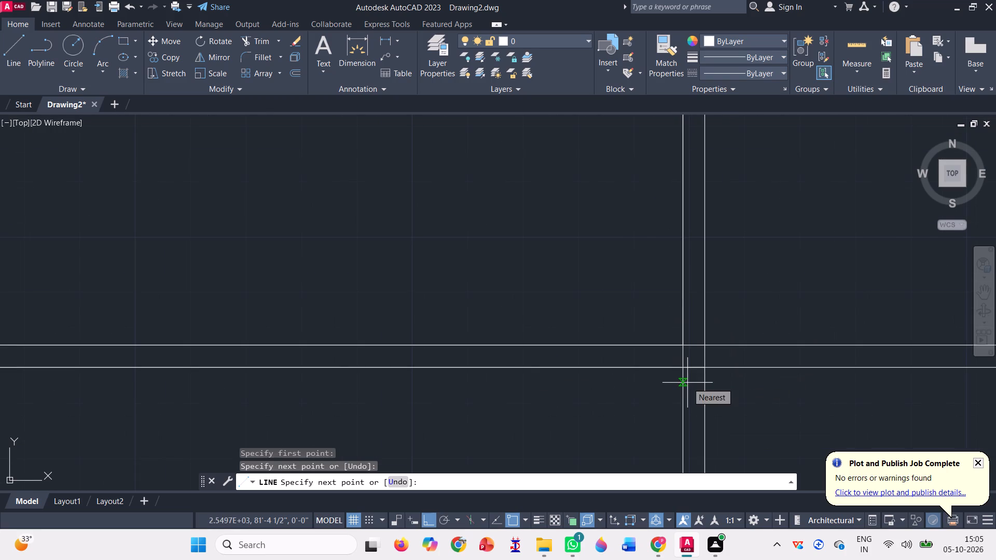
scroll(687, 383, "down", 3)
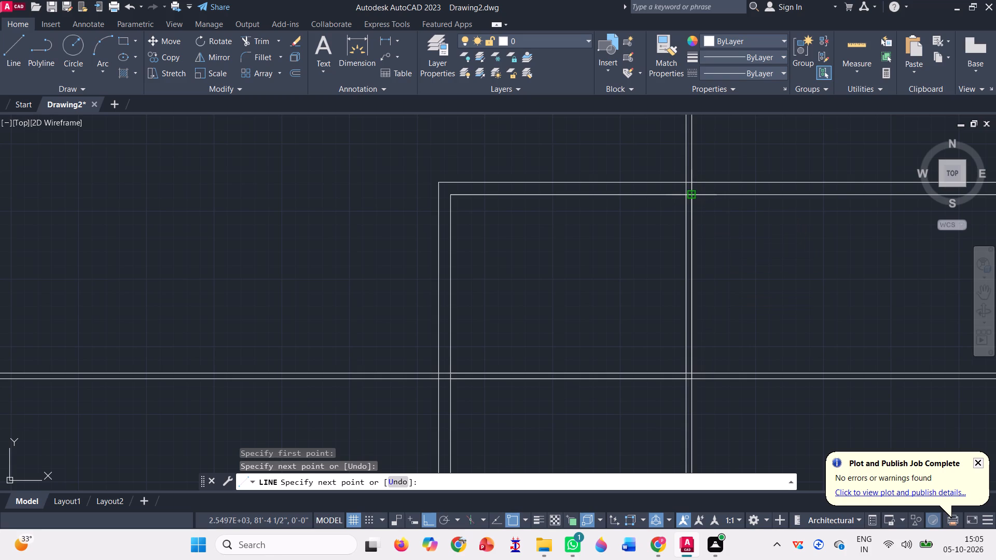
scroll(689, 193, "up", 3)
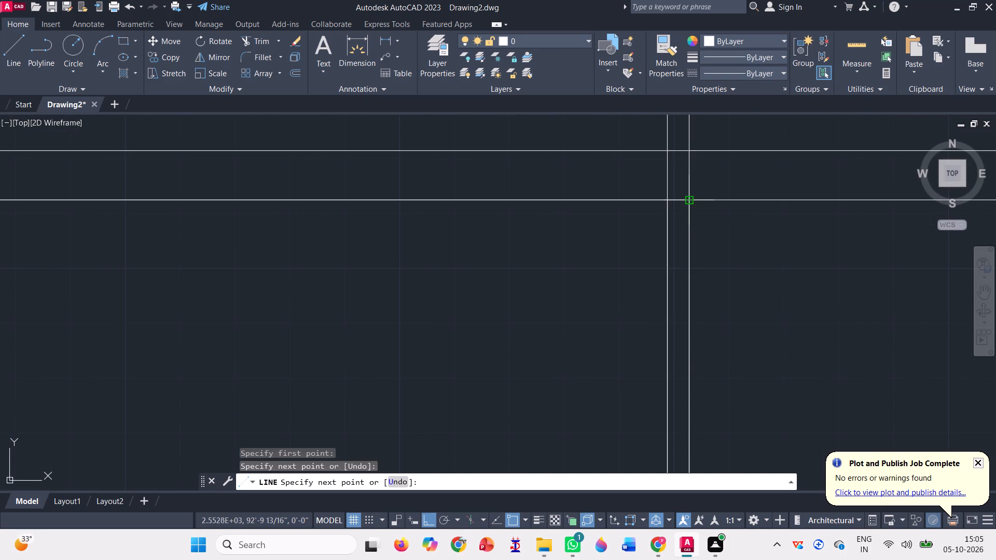
left_click(688, 203)
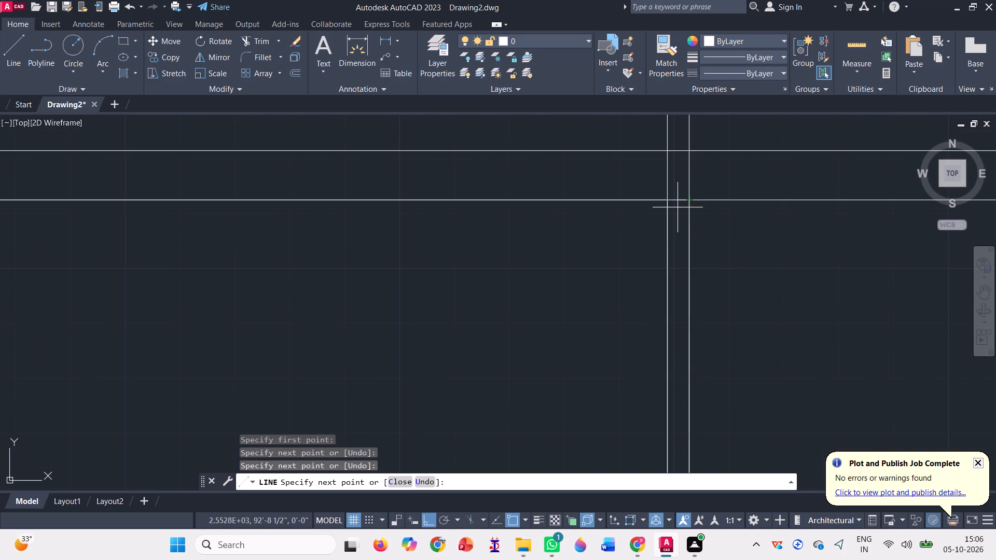
Continue the line across the partition's thickness, down its room-side vertical face and along the upper horizontal ray to the inner left wall.
left_click(664, 198)
scroll(664, 198, "down", 4)
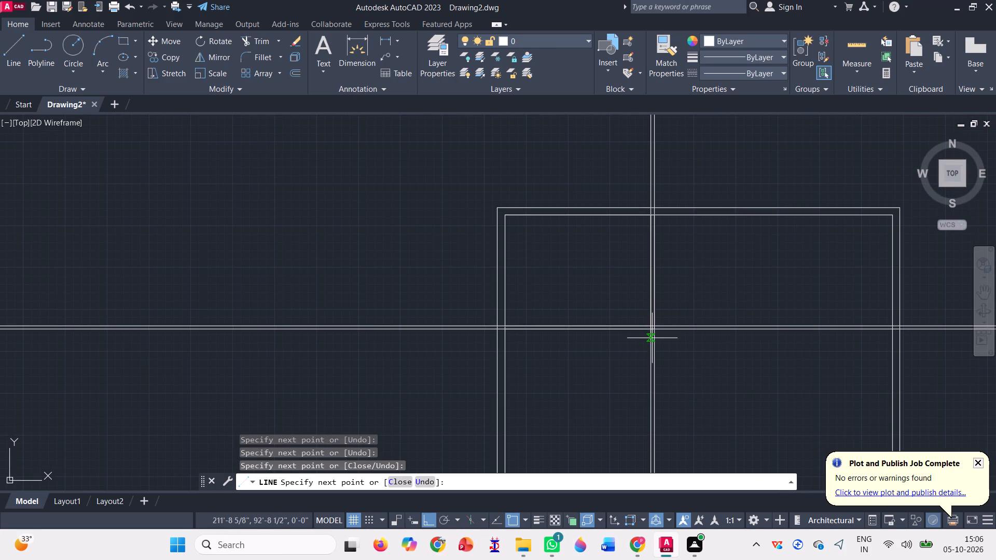
scroll(645, 320, "up", 4)
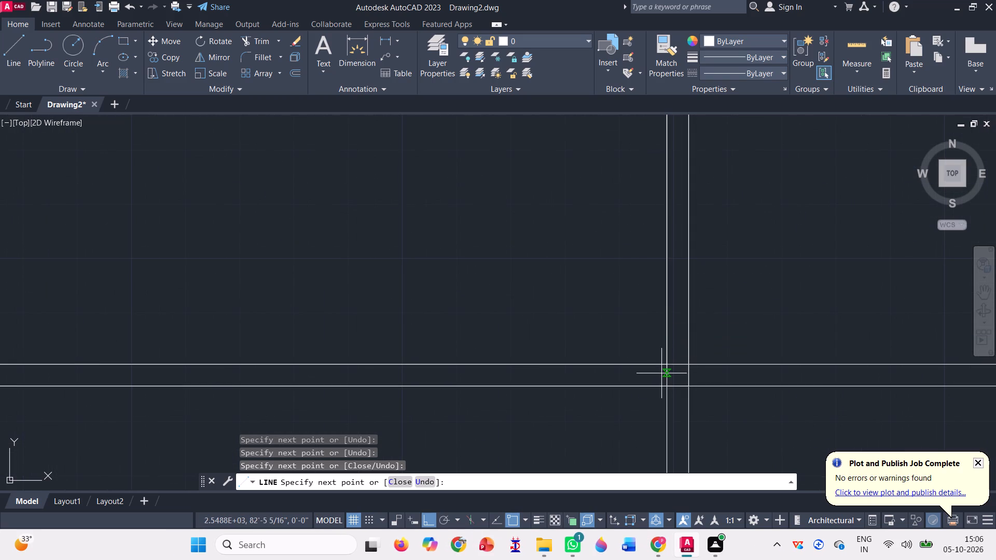
left_click(668, 363)
scroll(624, 390, "down", 2)
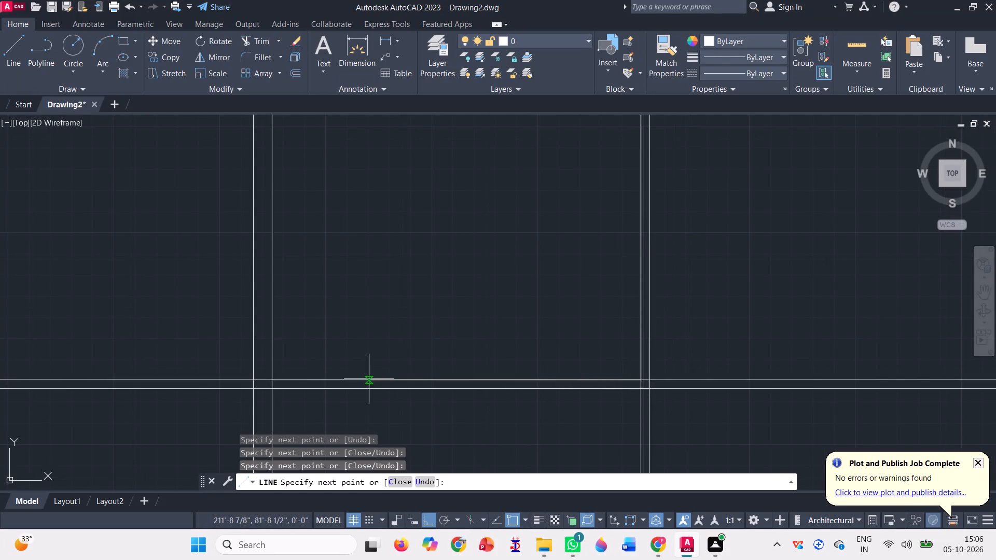
scroll(255, 387, "up", 3)
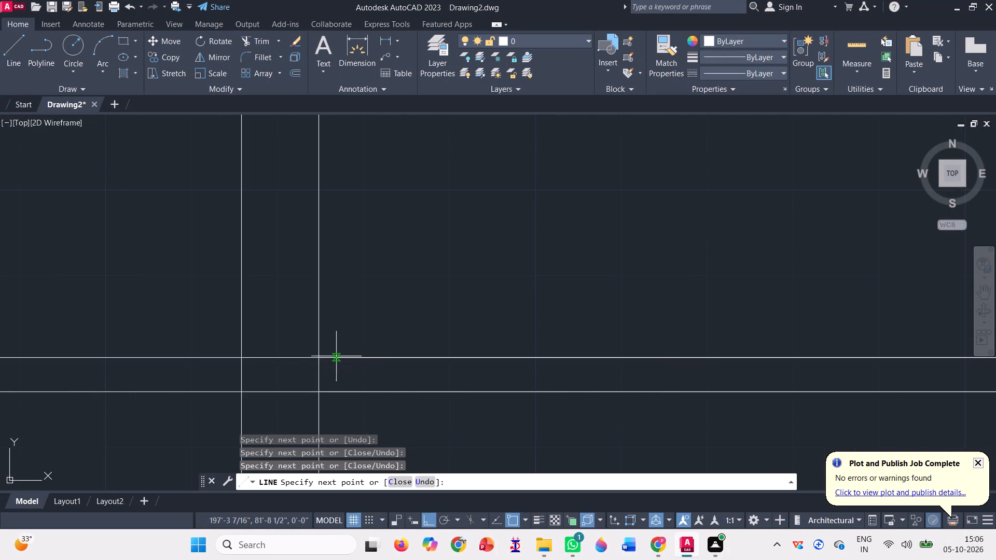
left_click(321, 359)
scroll(372, 323, "down", 3)
key("space")
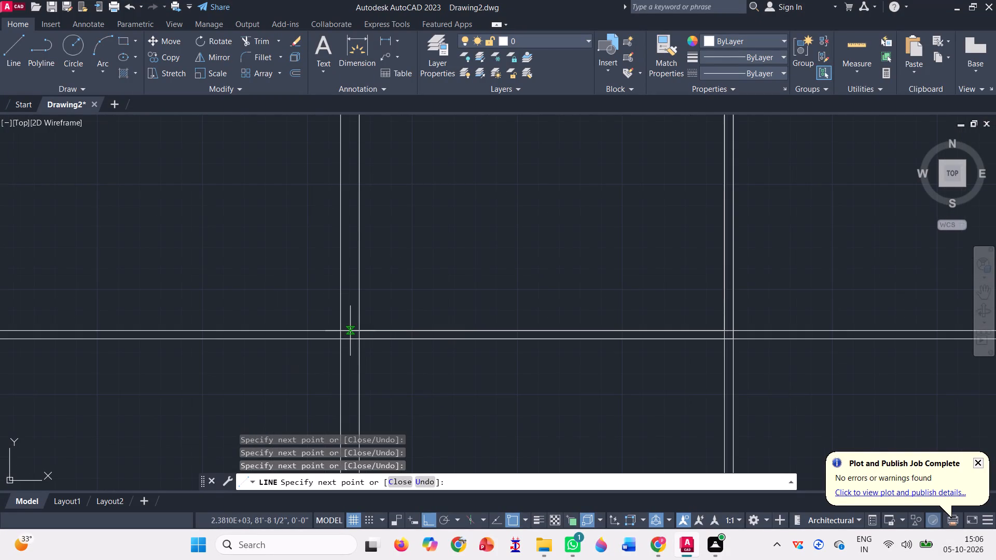
scroll(369, 365, "down", 3)
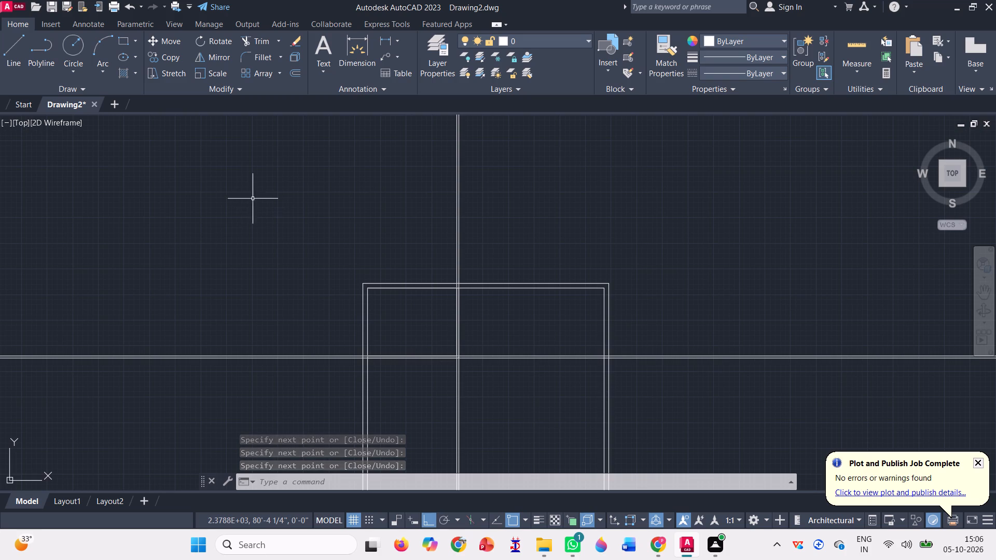
Draw a line from the partition's outer face at the inner top wall 4' right, 5' down, about 3' further down, and back to the partition.
left_click(24, 57)
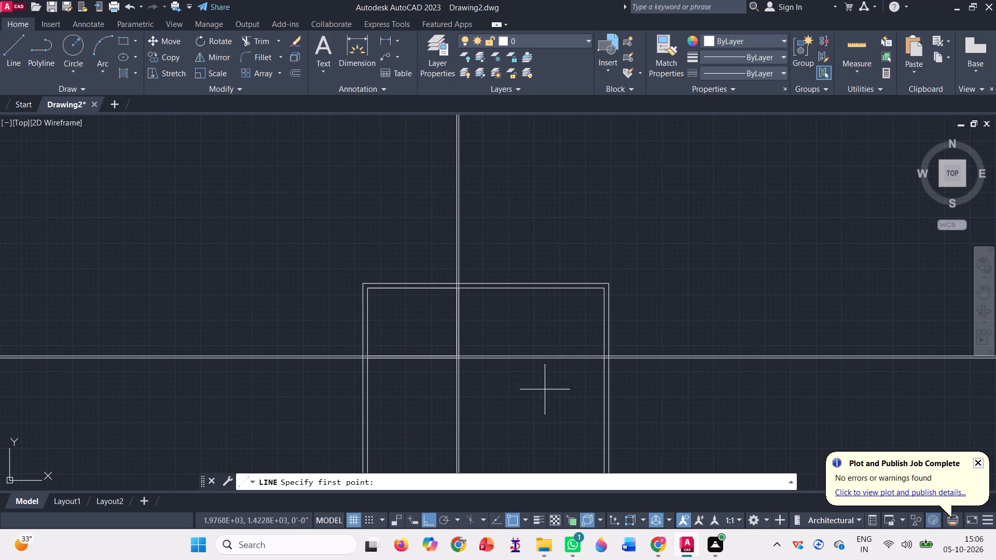
scroll(523, 265, "up", 3)
scroll(279, 309, "down", 1)
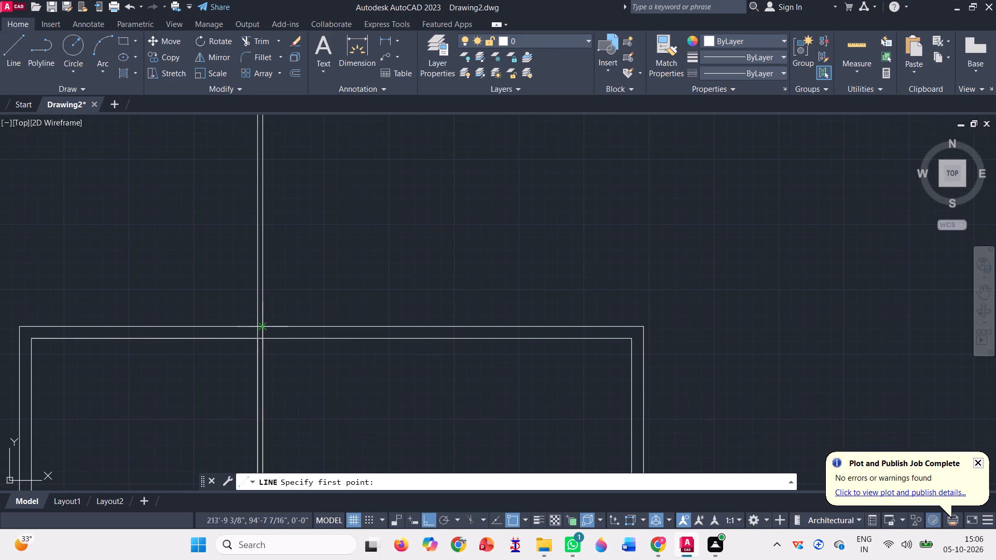
left_click(264, 340)
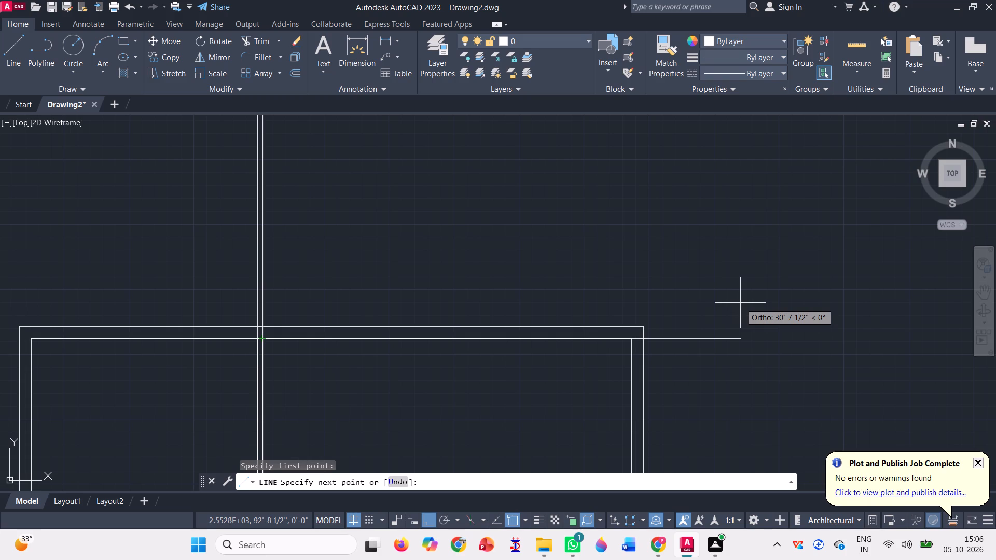
type("4'")
key("Return")
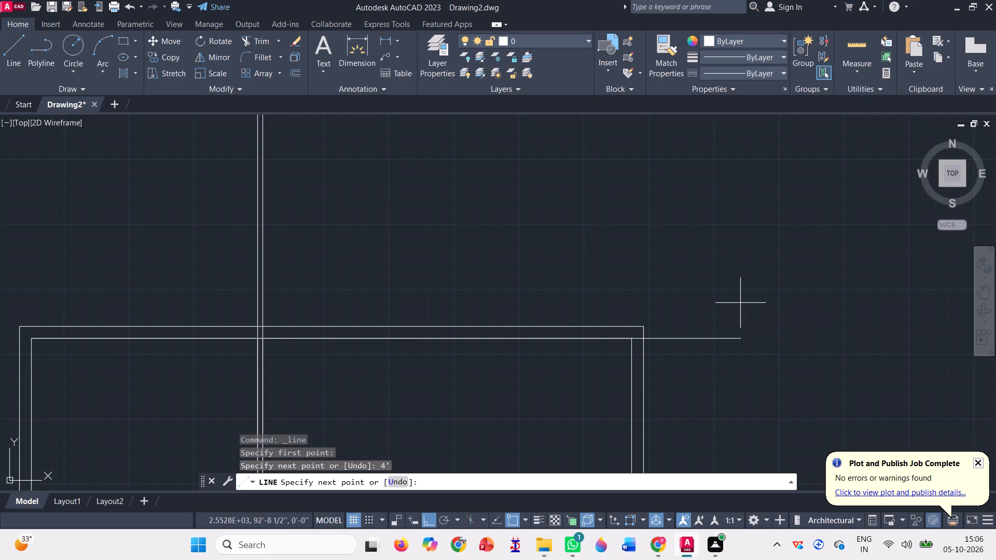
scroll(601, 250, "down", 1)
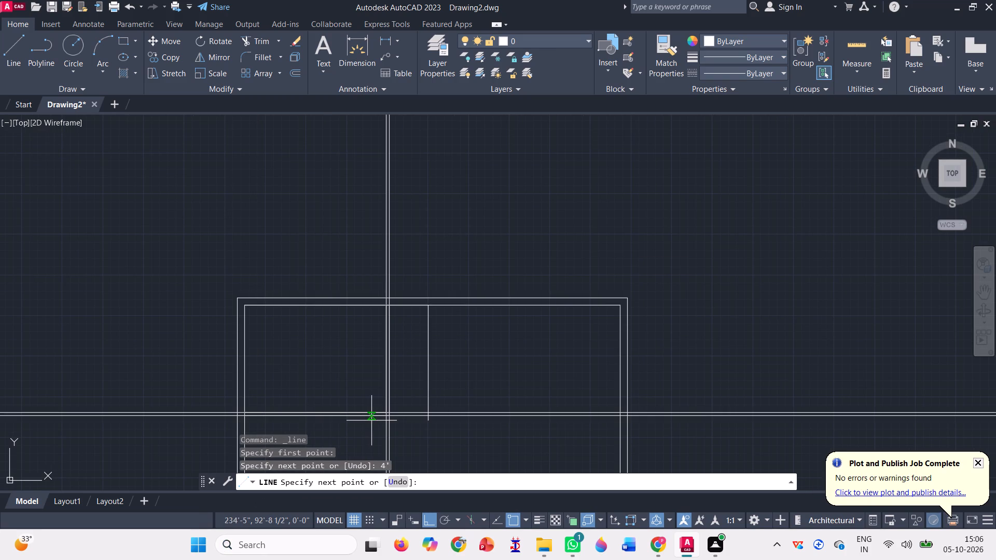
type("5'")
key("Return")
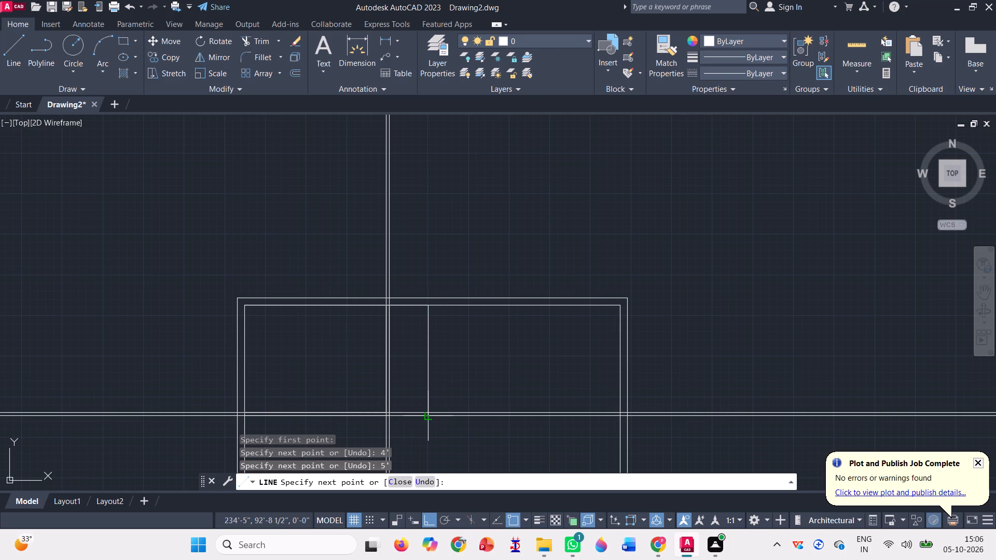
scroll(428, 417, "up", 4)
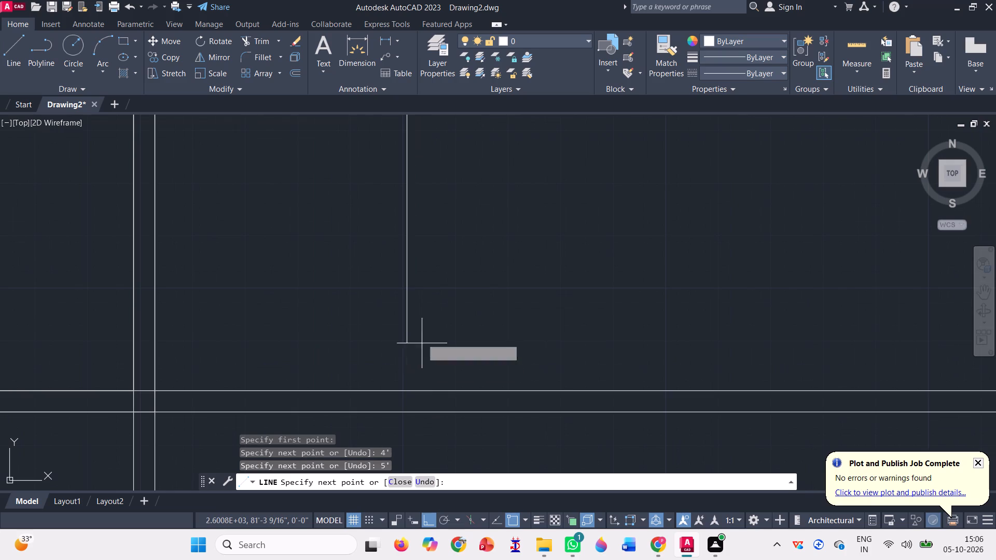
scroll(395, 236, "down", 1)
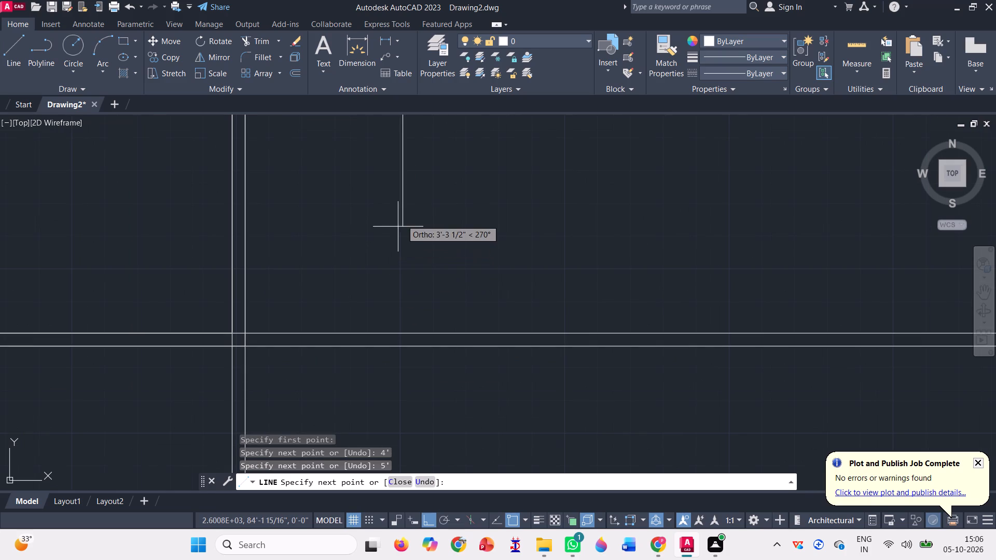
left_click(406, 218)
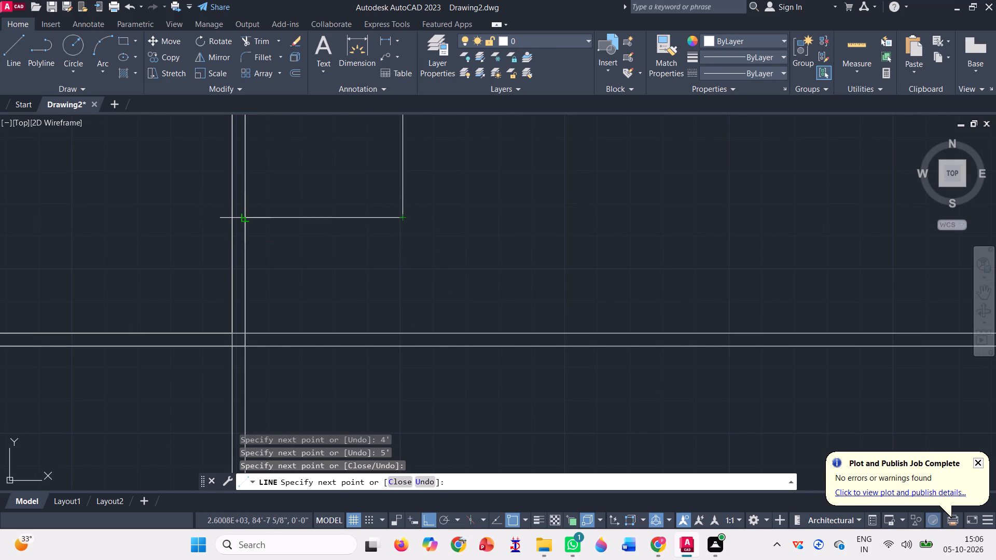
left_click(242, 215)
scroll(407, 348, "down", 3)
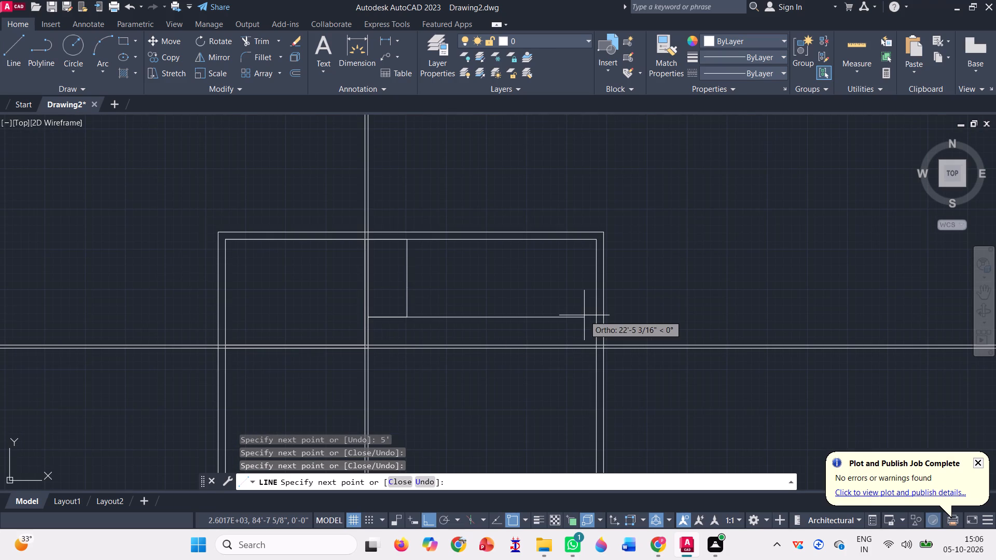
key("space")
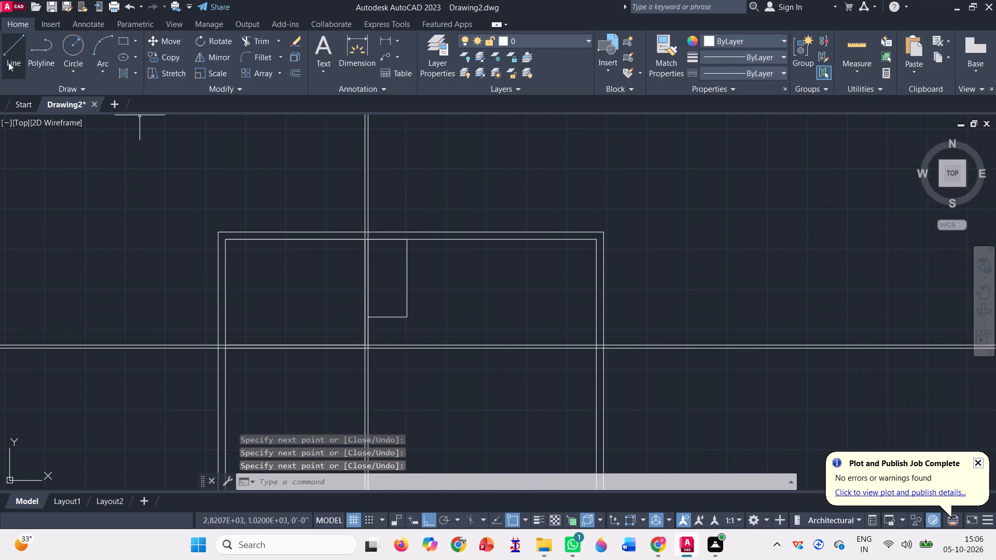
Copy the partition's vertical lines rightward, from the room-side face at the inner top wall to the 4' wide outline's top-right corner.
left_click(159, 60)
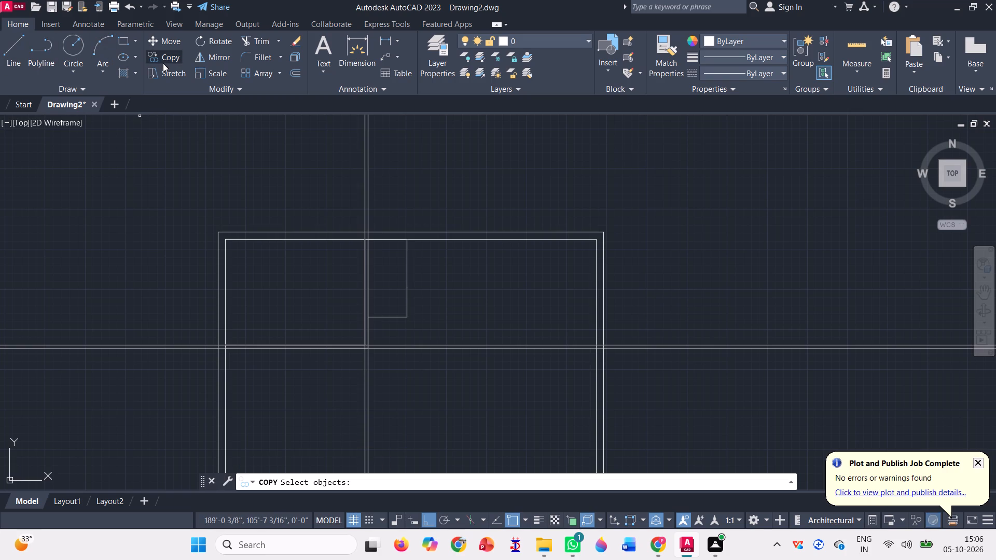
left_click(363, 178)
left_click(375, 176)
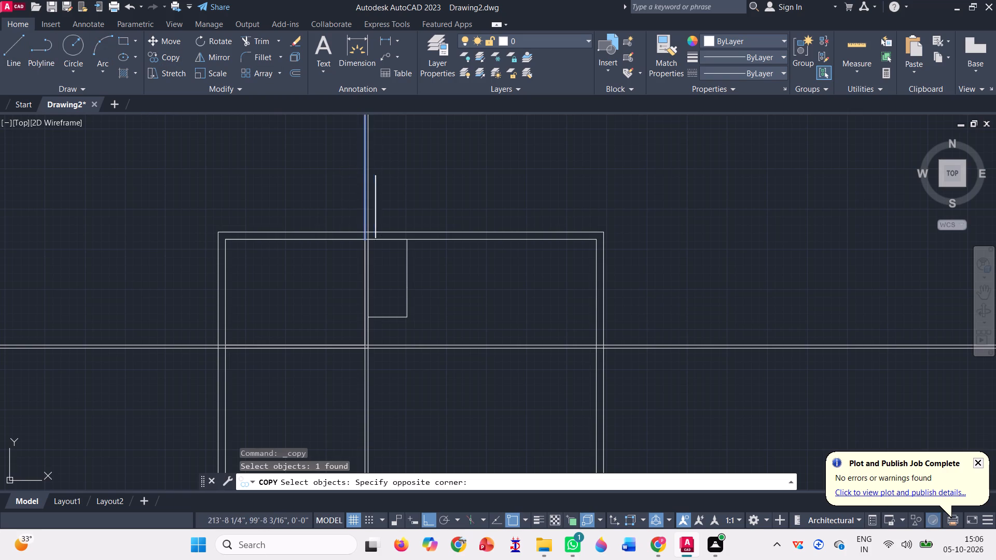
left_click(376, 238)
left_click(382, 283)
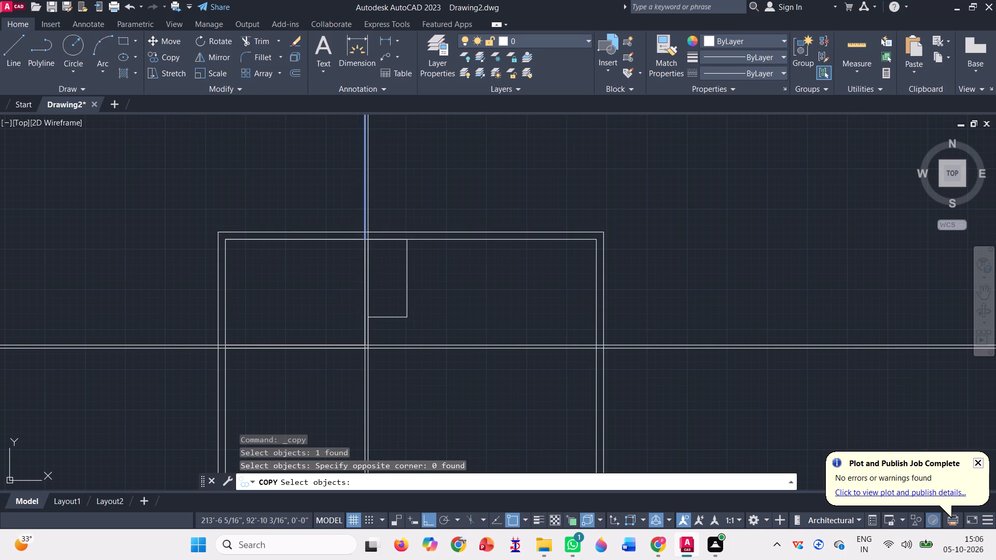
left_click(336, 282)
key("space")
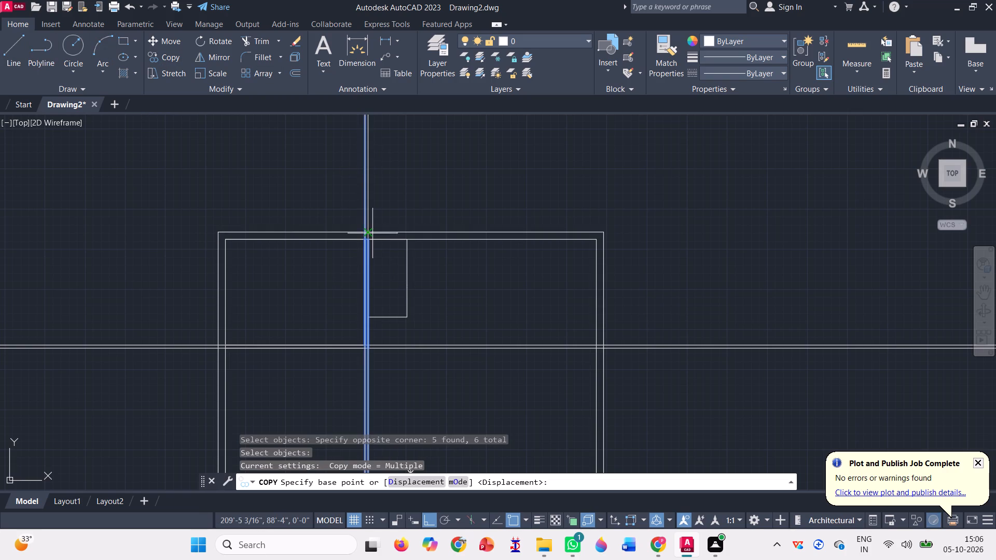
scroll(372, 245, "up", 5)
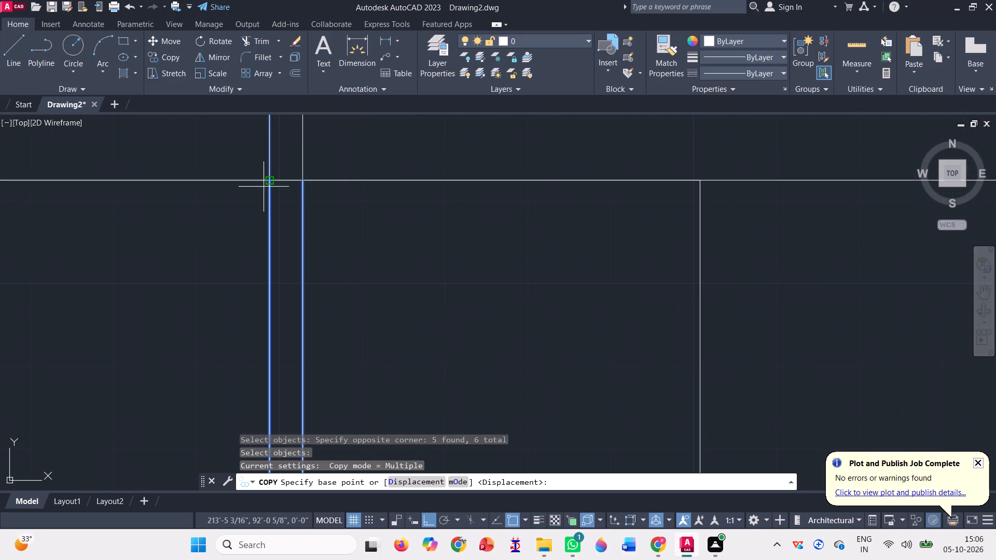
left_click(270, 181)
scroll(270, 183, "down", 3)
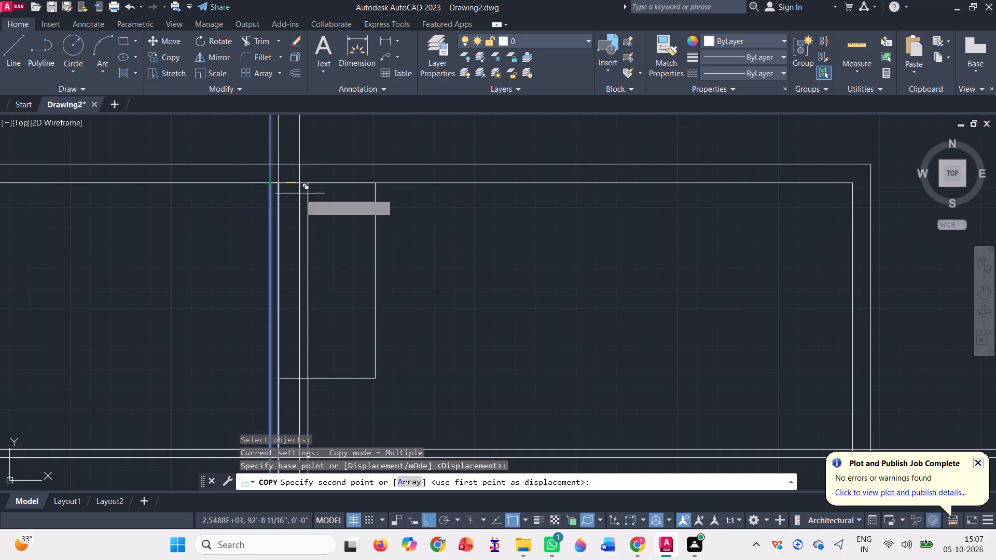
scroll(379, 180, "up", 3)
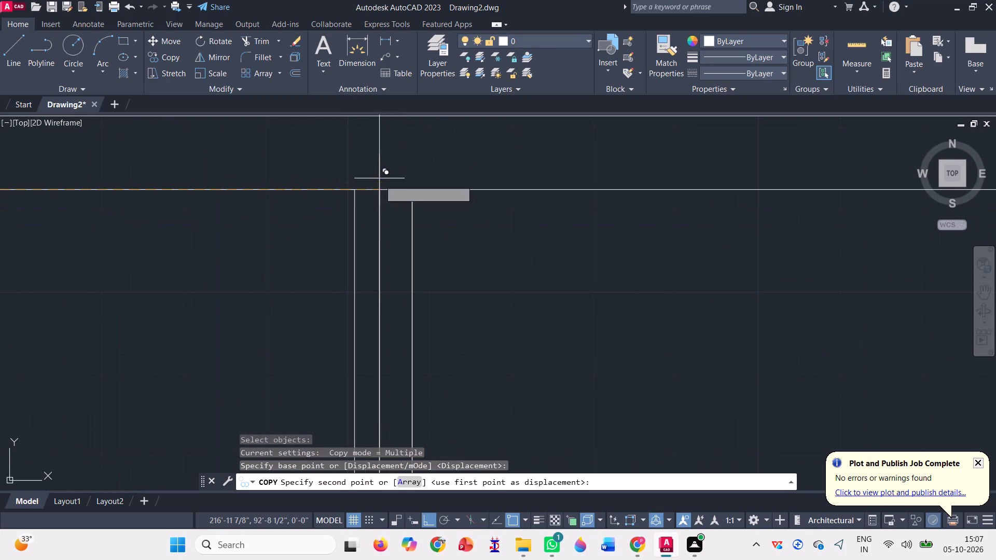
left_click(355, 188)
scroll(364, 186, "down", 4)
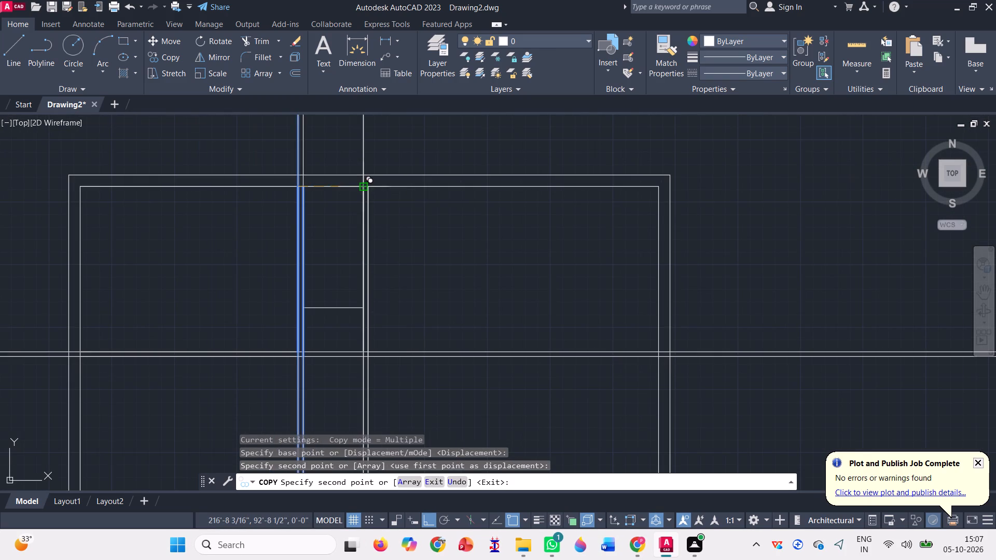
key("space")
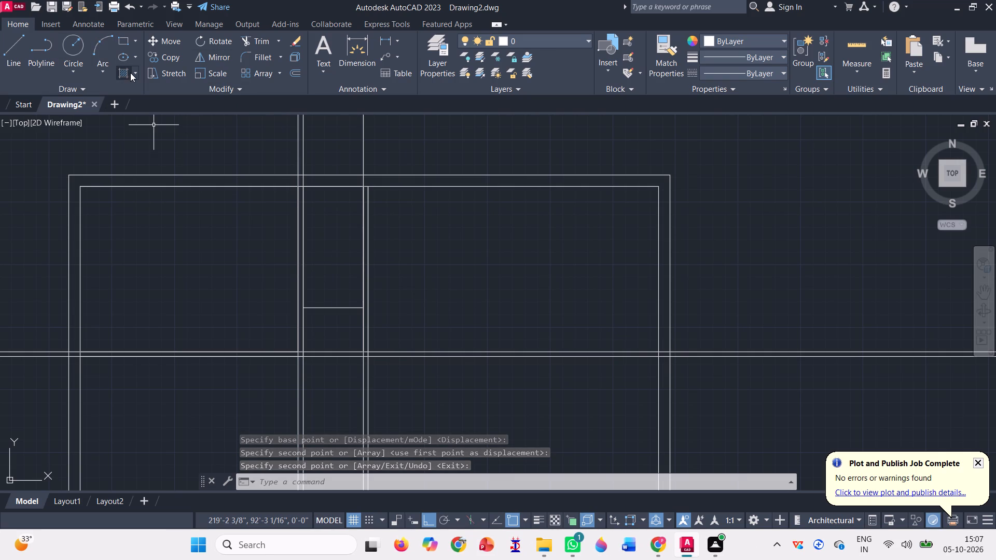
Copy both horizontal rays upward, from the upper ray's intersection with the partition's outer face to the 4' wide outline's bottom-left corner.
left_click(168, 60)
scroll(310, 353, "up", 3)
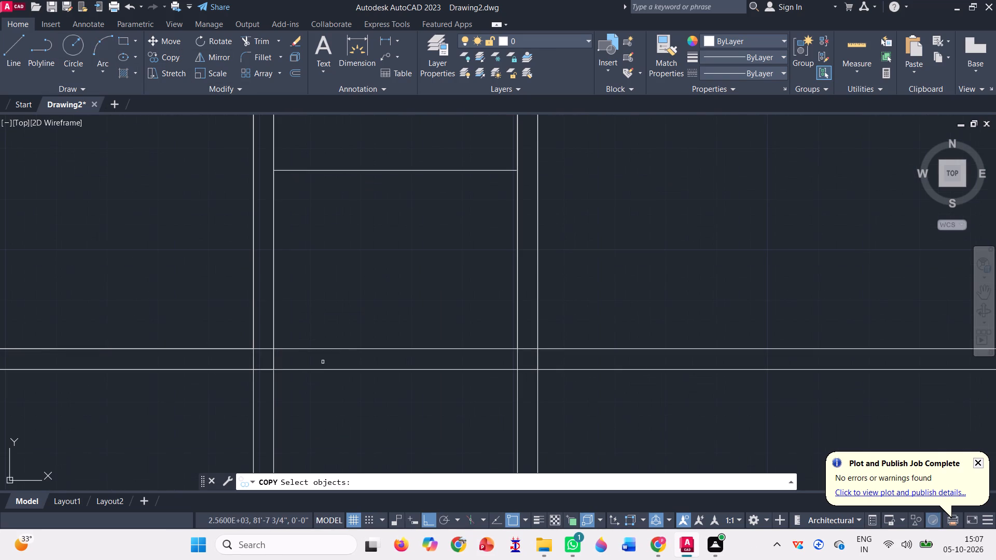
left_click(328, 388)
left_click(334, 334)
left_click(336, 332)
left_click(341, 445)
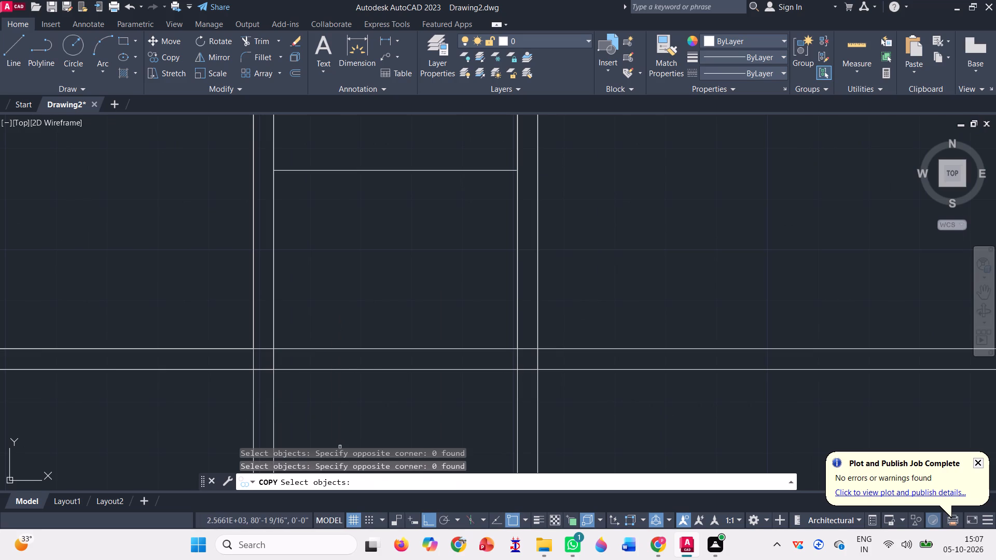
left_click(370, 375)
left_click(328, 339)
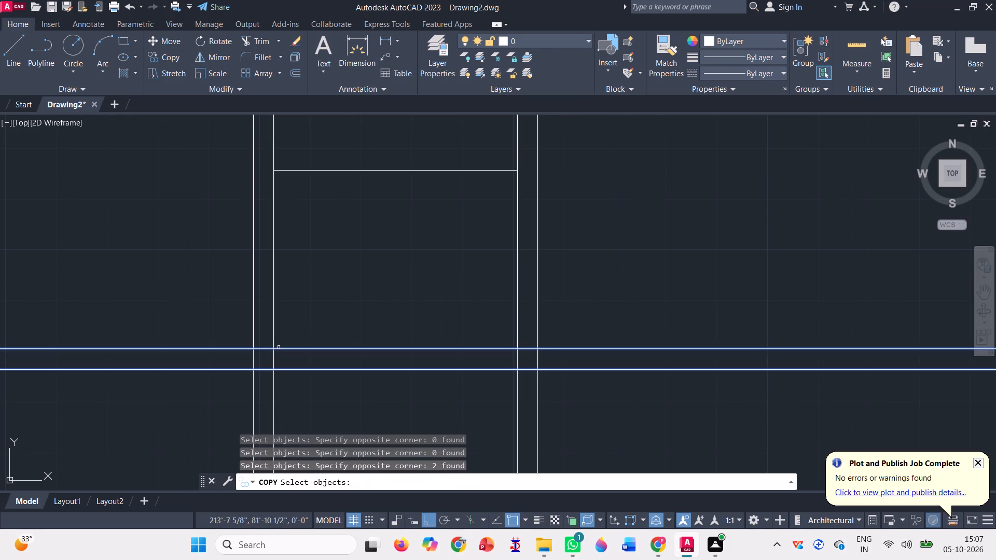
key("Return")
left_click(277, 349)
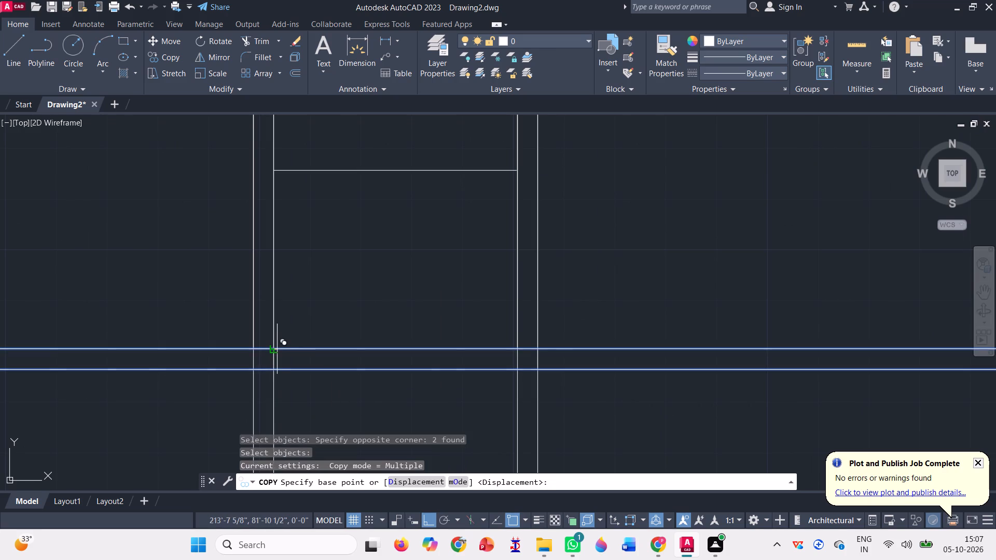
left_click(272, 173)
scroll(276, 301, "down", 4)
key("Return")
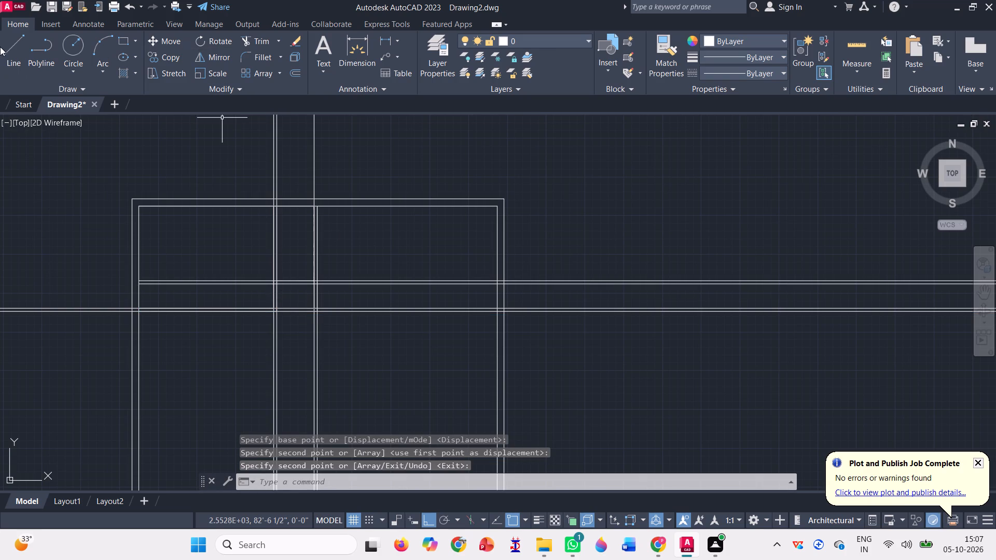
Try to trace the copied partition's outer face with a line from the inner top wall down to the lower copied horizontal ray.
left_click(13, 51)
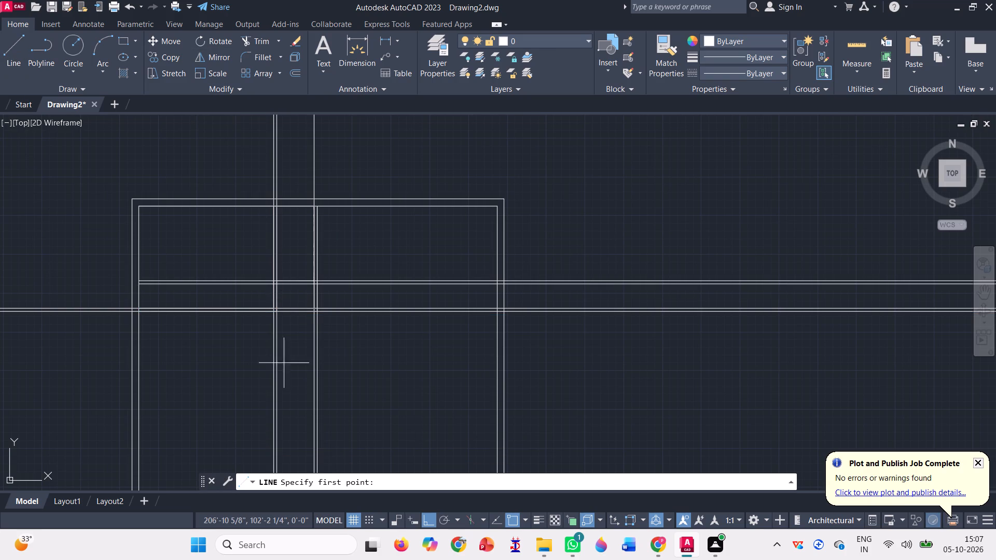
scroll(328, 209, "up", 5)
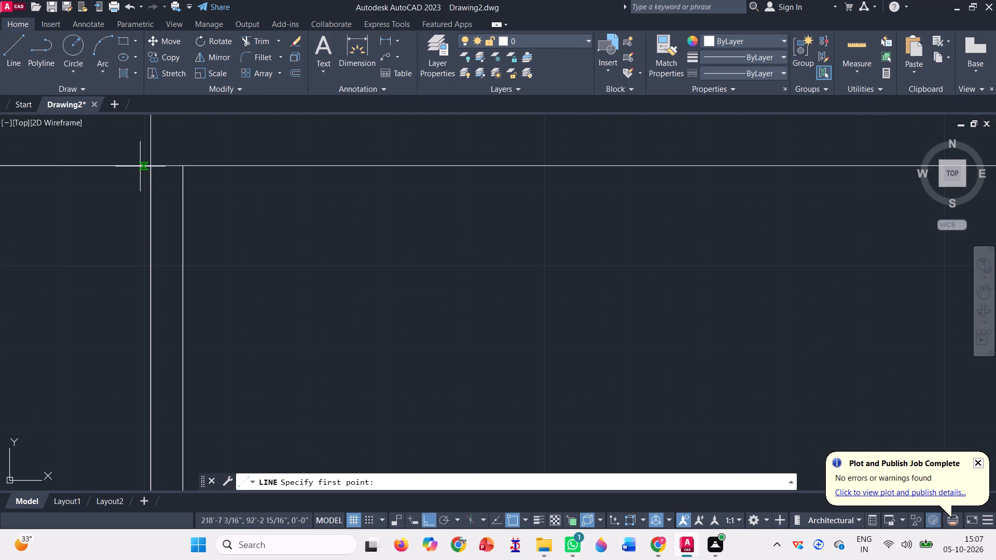
left_click_drag(182, 166, 185, 162)
scroll(317, 176, "down", 3)
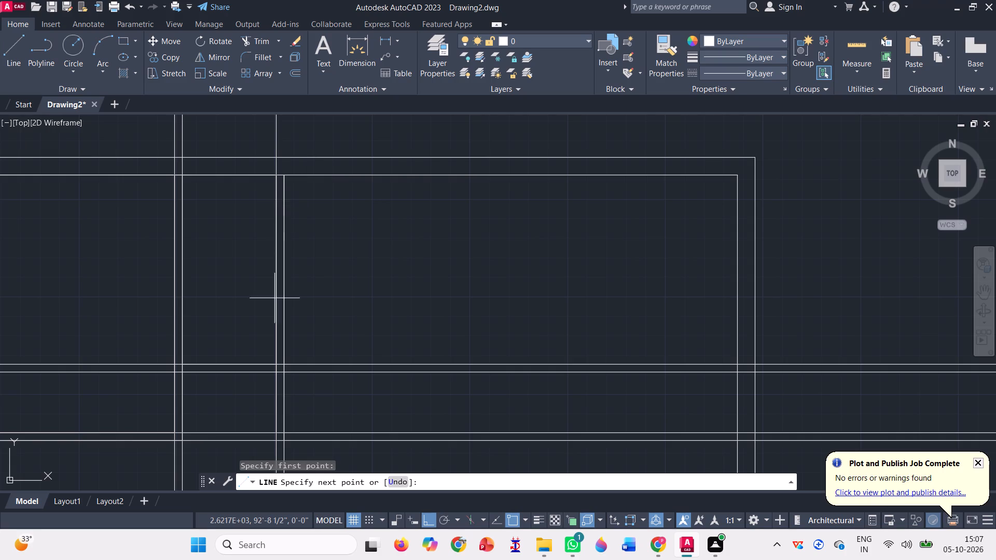
scroll(281, 389, "up", 2)
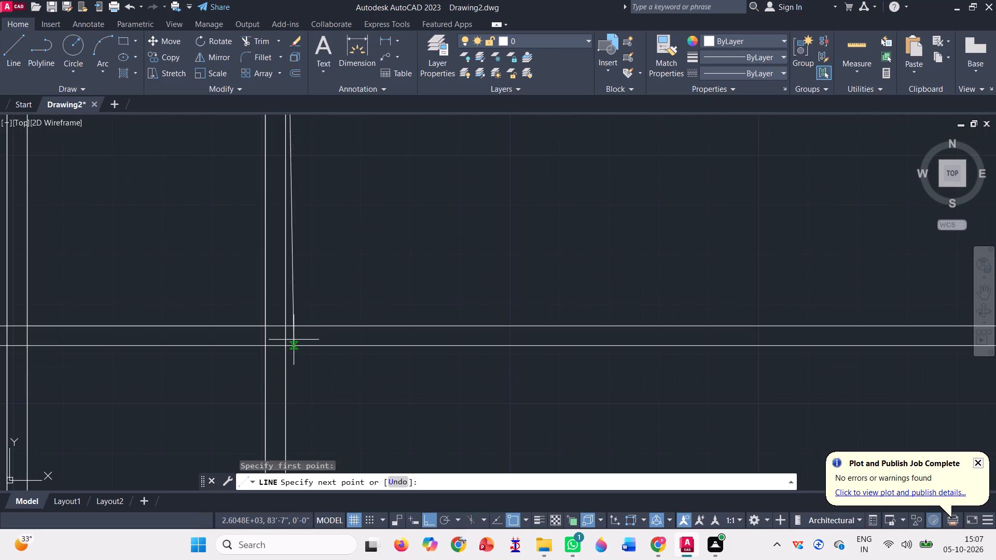
scroll(284, 345, "up", 3)
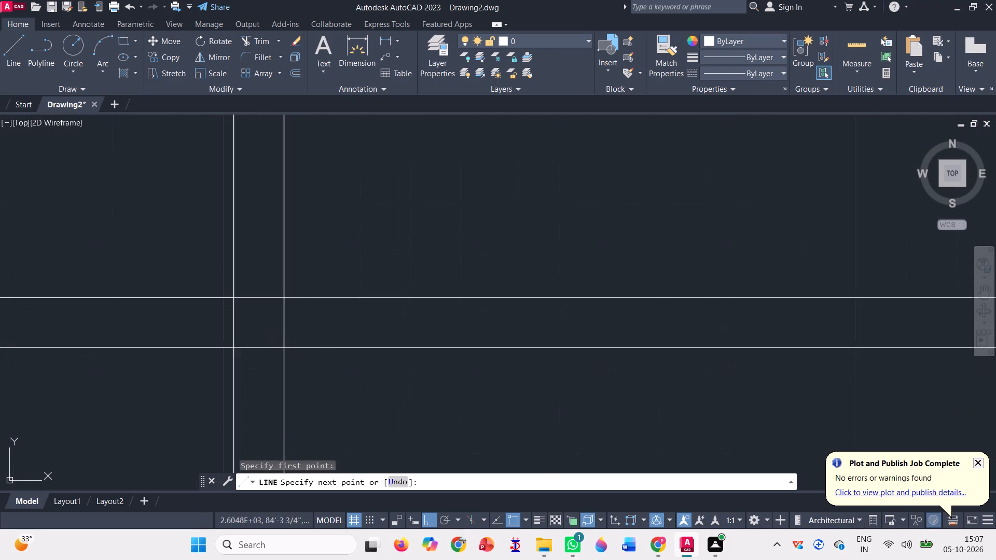
scroll(282, 342, "up", 1)
left_click(289, 356)
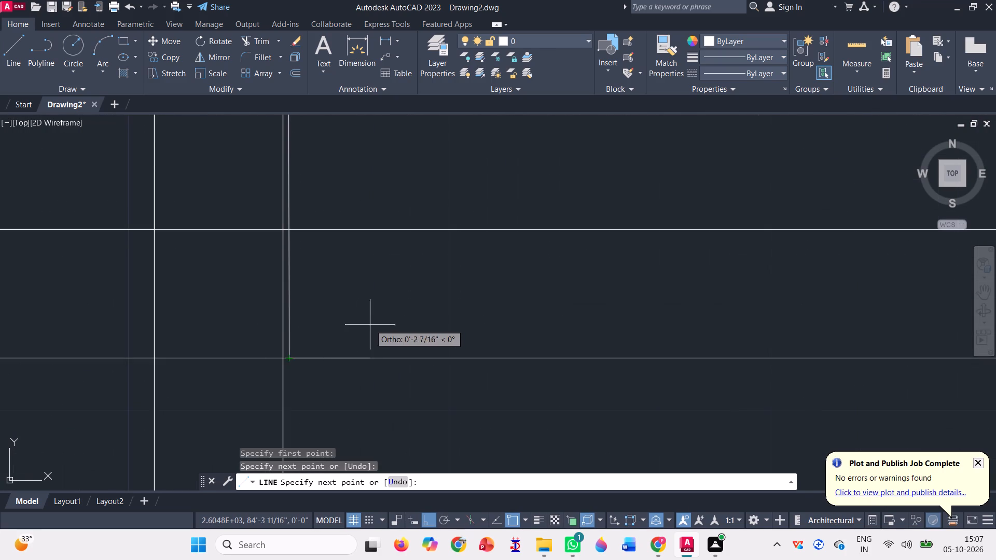
scroll(385, 314, "down", 2)
key("grave")
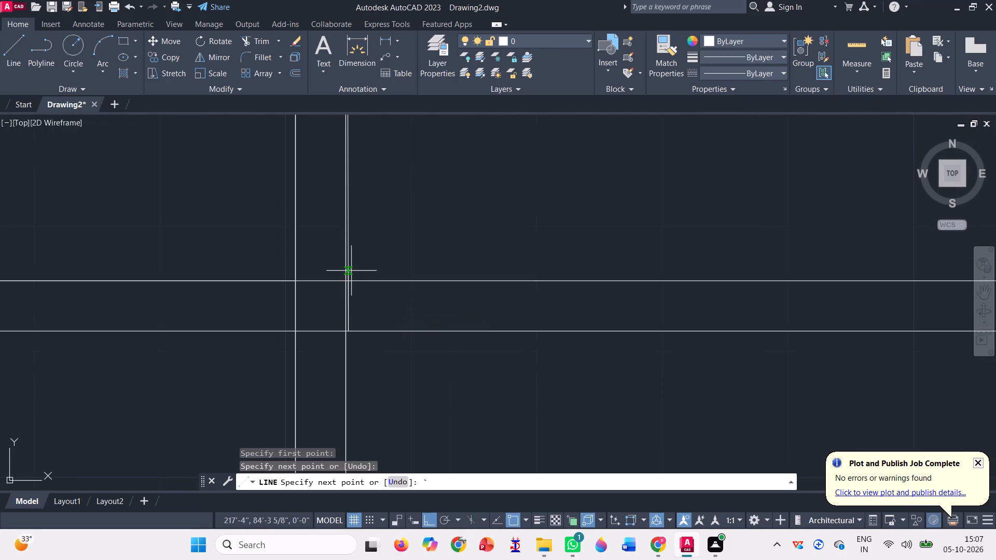
scroll(337, 266, "up", 2)
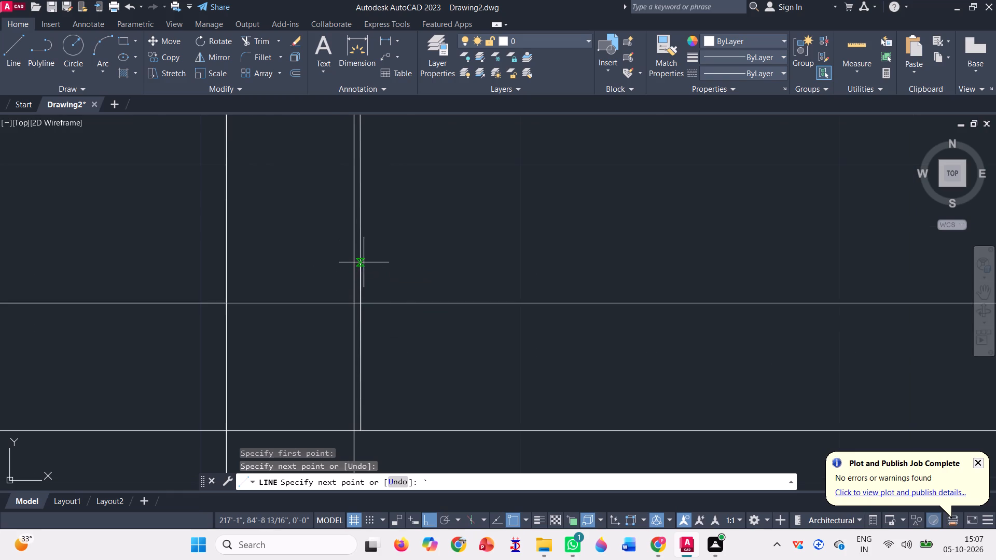
key("grave")
key("Escape")
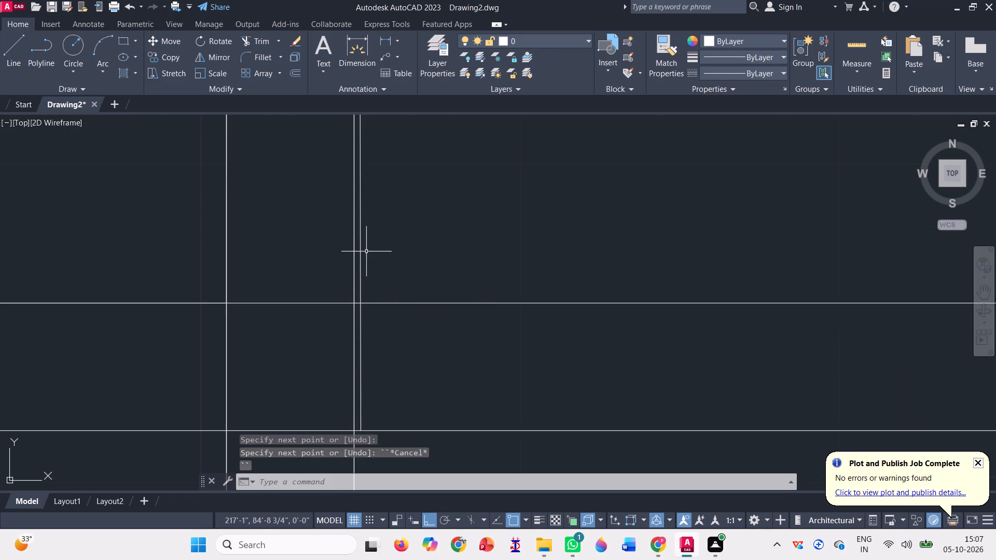
Delete the line traced over the copied partition's outer face.
left_click(360, 259)
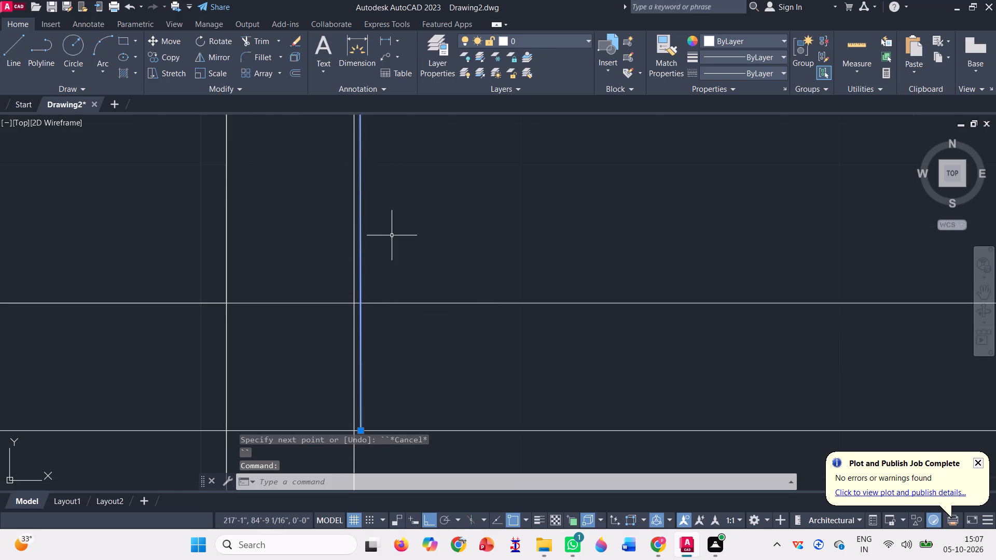
key("Delete")
Draw a line from the first partition's outer face along the upper horizontal pair's lower line, then up the copied partition's outer face to the inner top wall.
scroll(362, 242, "down", 5)
scroll(391, 320, "down", 1)
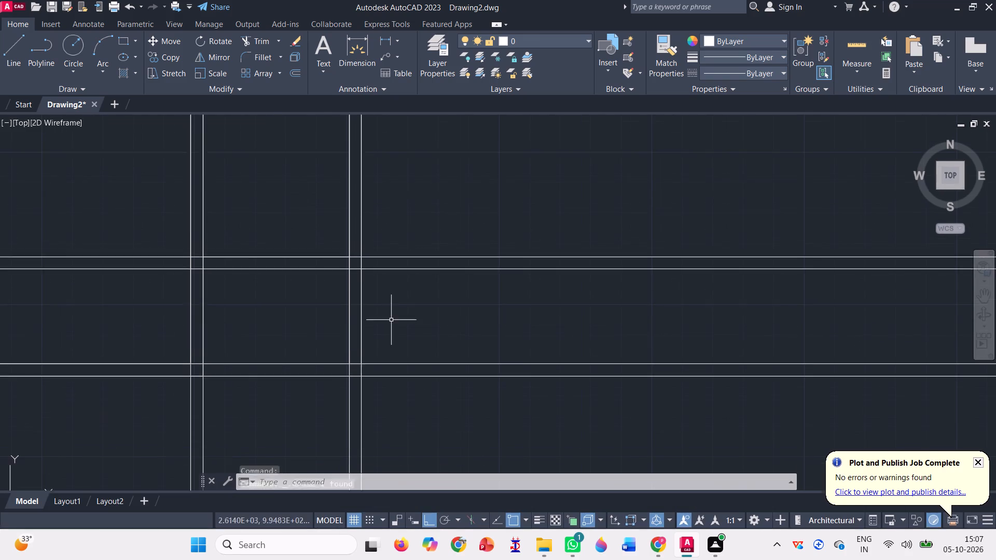
scroll(384, 292, "down", 1)
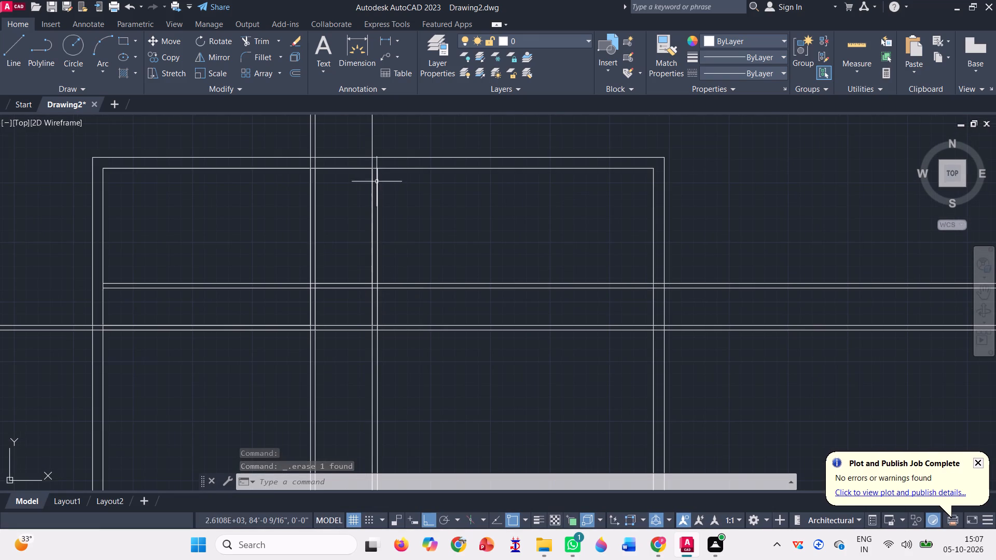
scroll(330, 292, "up", 4)
left_click(11, 51)
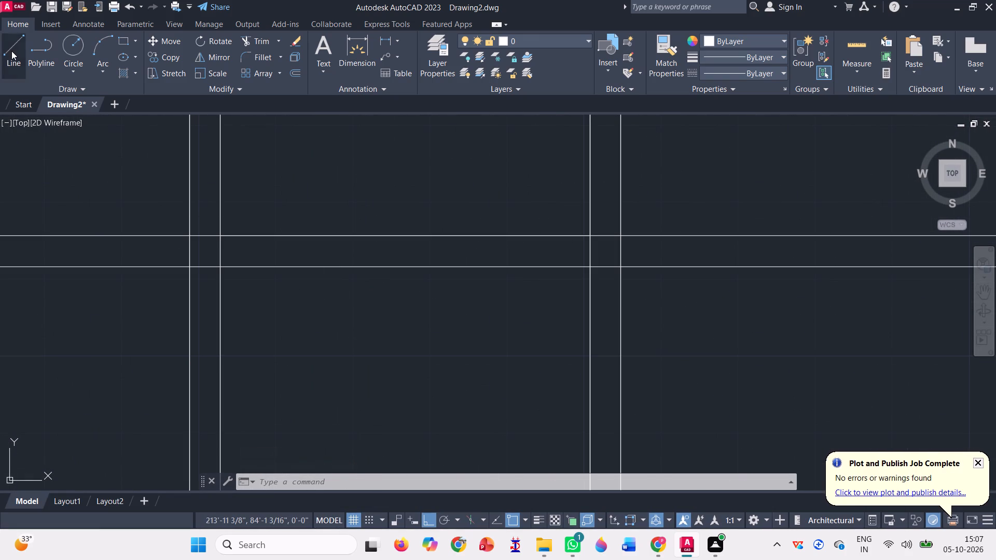
left_click(218, 269)
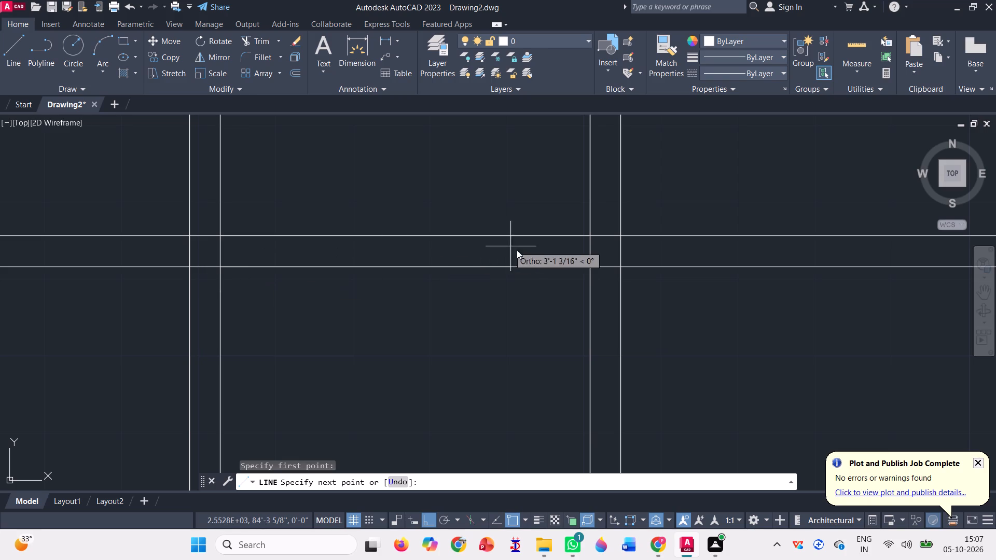
left_click(620, 269)
scroll(602, 297, "down", 4)
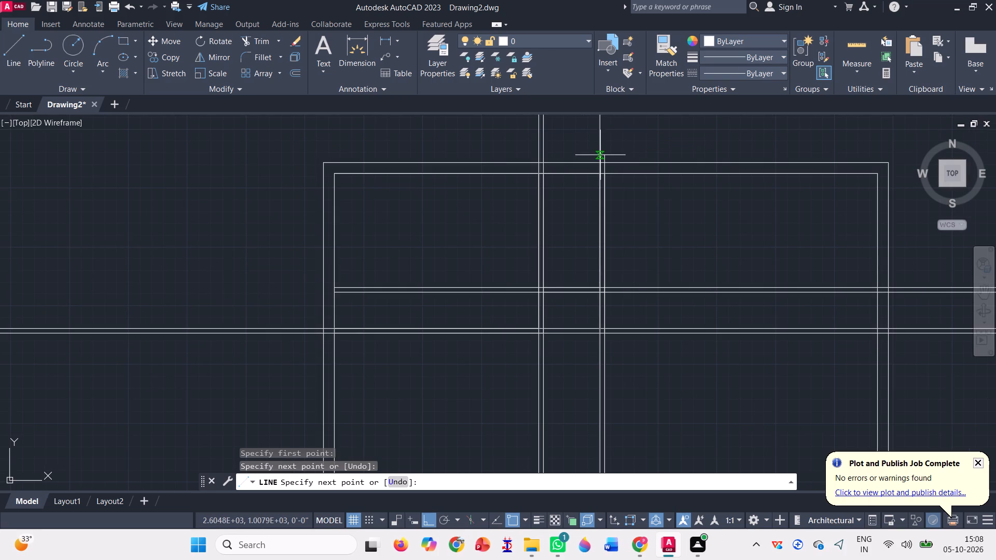
scroll(619, 157, "up", 4)
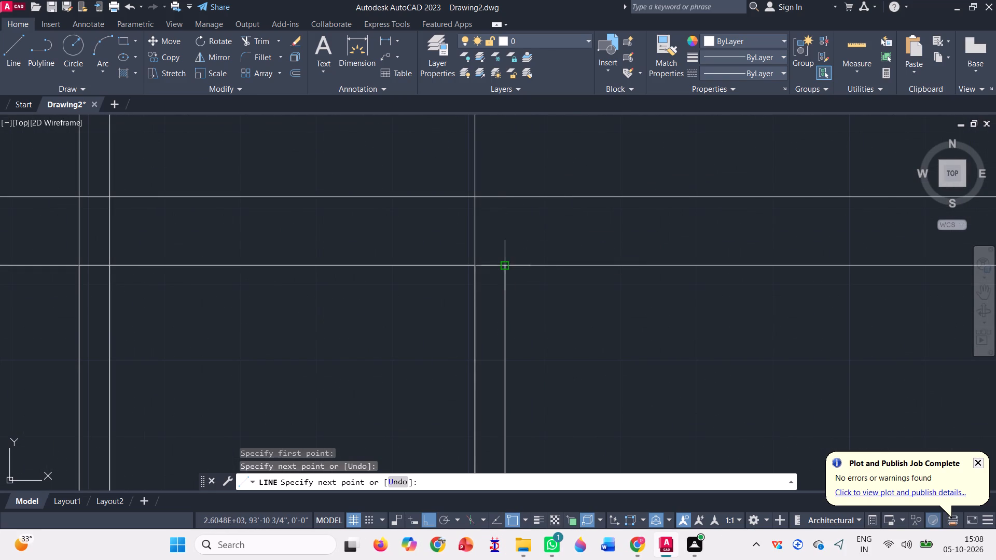
left_click(507, 269)
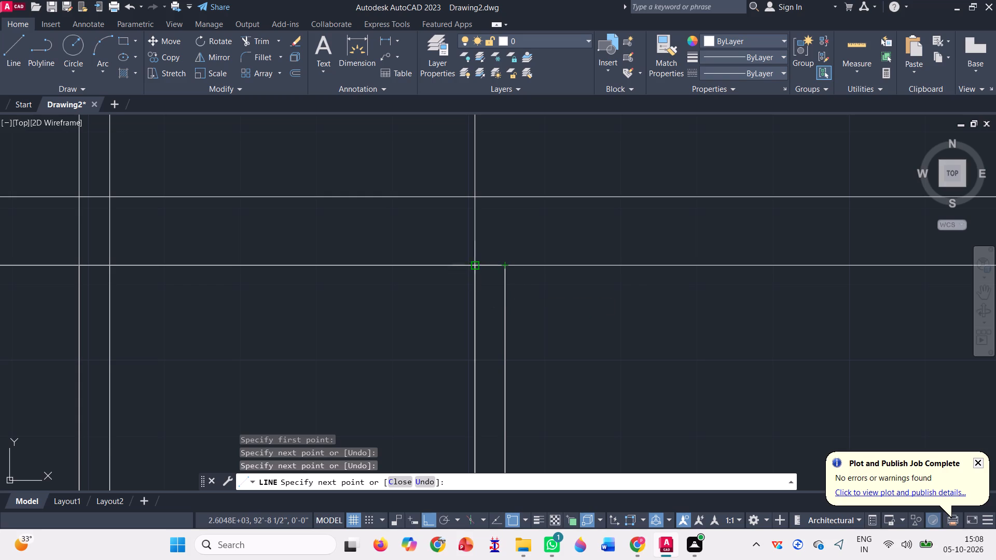
Continue the line across the copied partition, down its room-side face to the upper horizontal pair's top line, and back to the first partition's outer face.
left_click(477, 264)
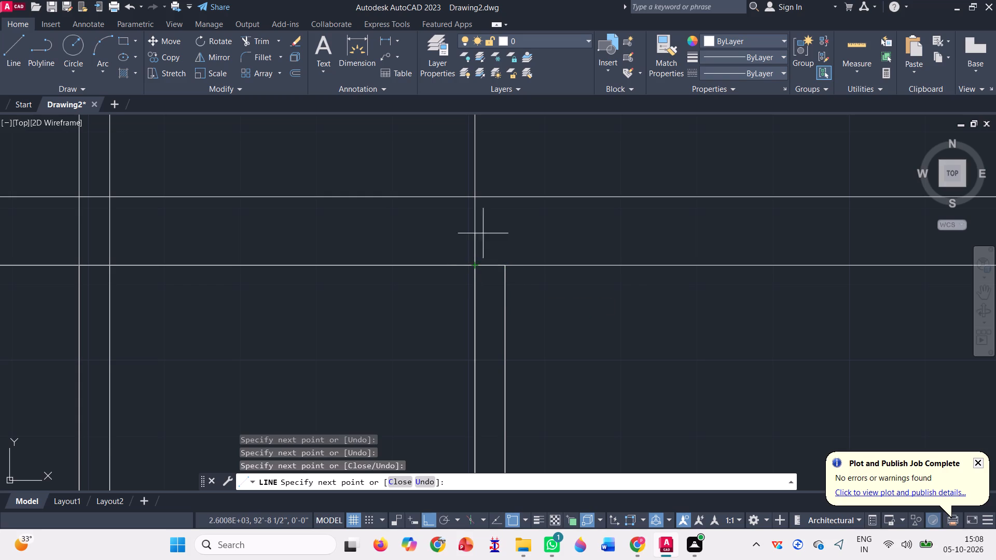
scroll(464, 182, "down", 1)
scroll(420, 229, "down", 1)
scroll(467, 216, "down", 1)
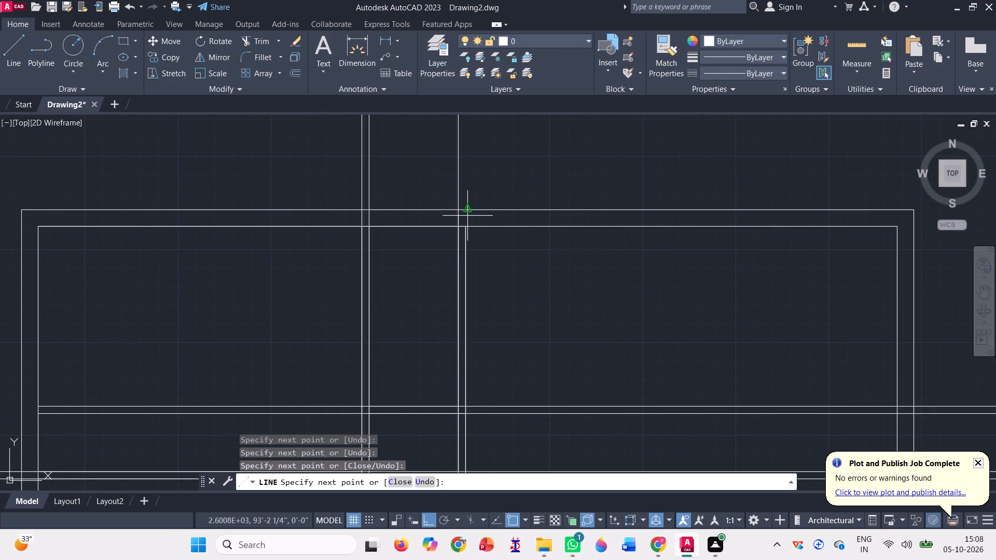
scroll(461, 404, "up", 4)
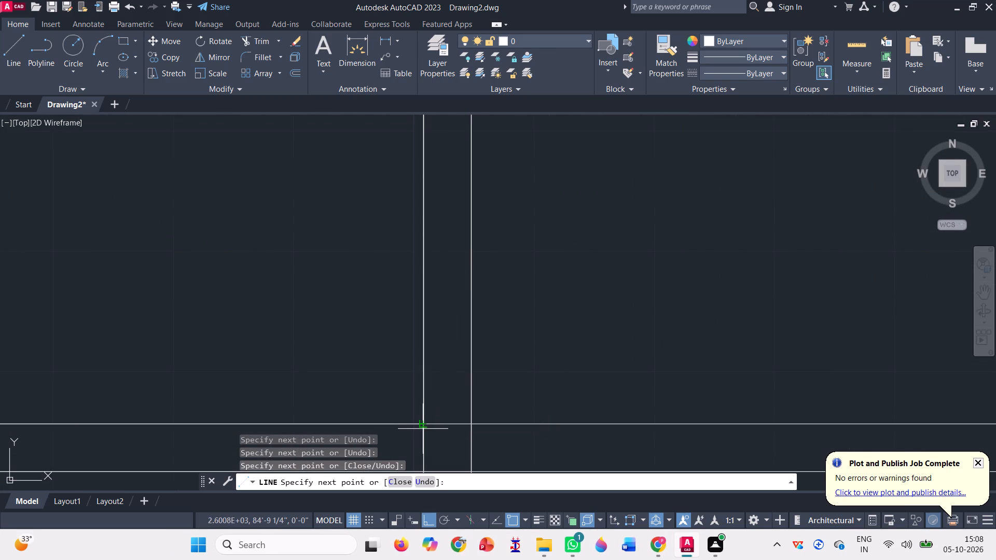
left_click(421, 421)
scroll(493, 277, "down", 2)
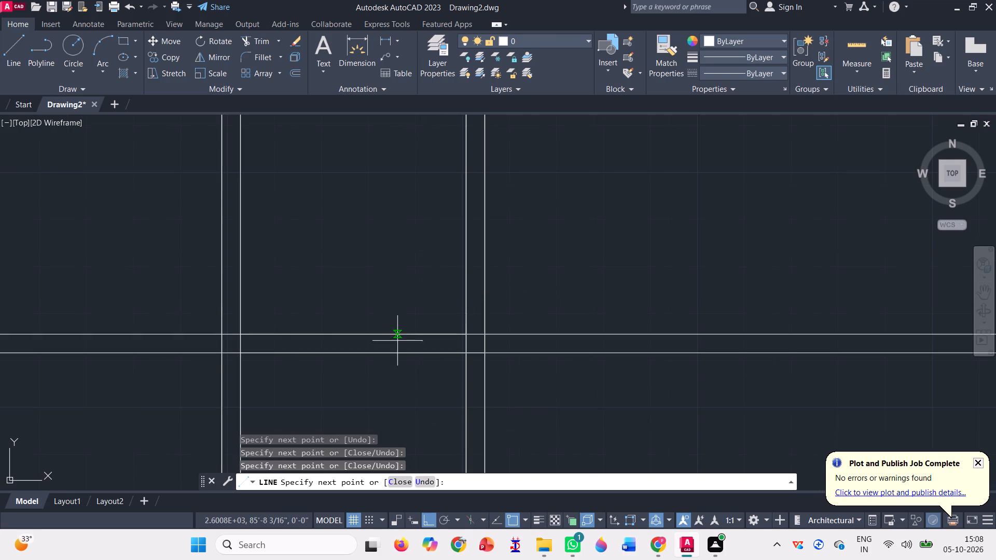
left_click(242, 334)
key("Return")
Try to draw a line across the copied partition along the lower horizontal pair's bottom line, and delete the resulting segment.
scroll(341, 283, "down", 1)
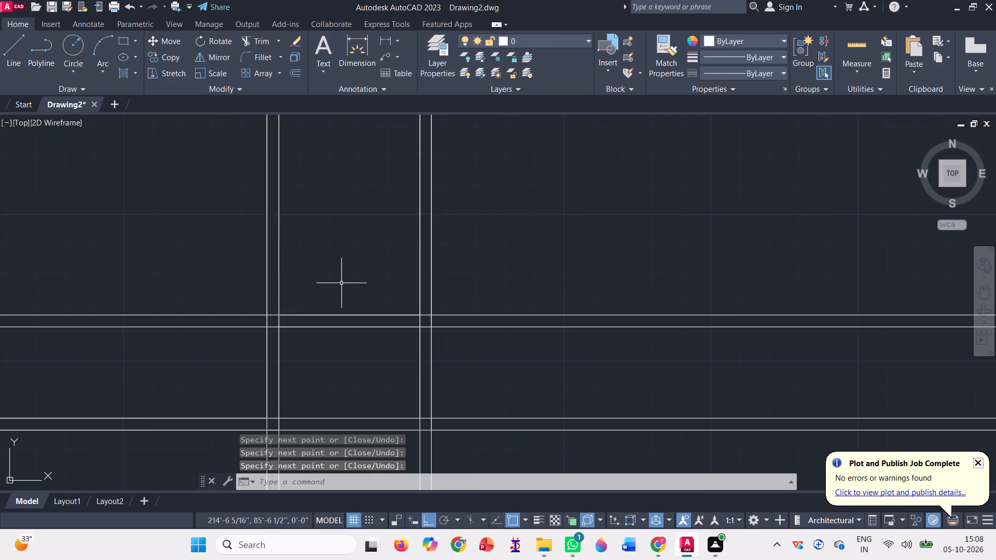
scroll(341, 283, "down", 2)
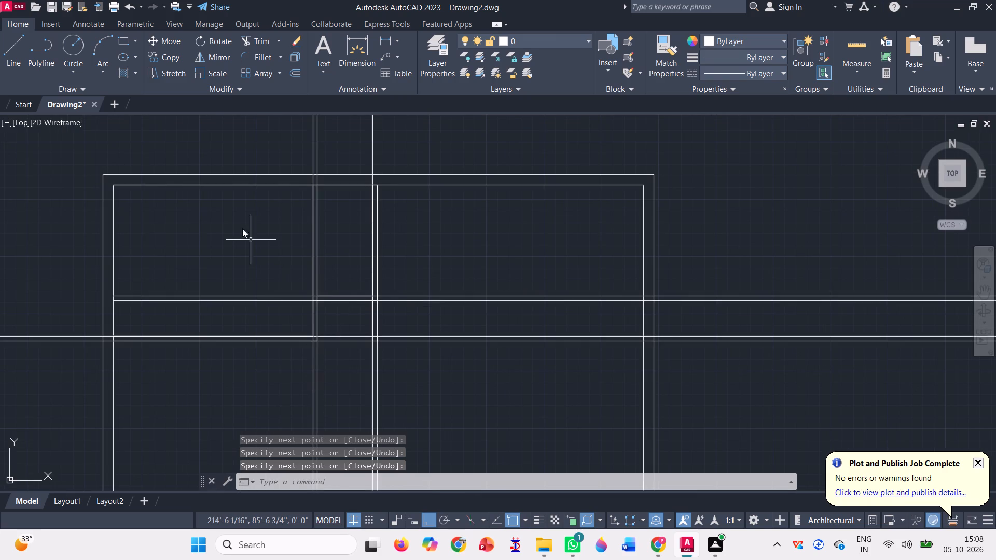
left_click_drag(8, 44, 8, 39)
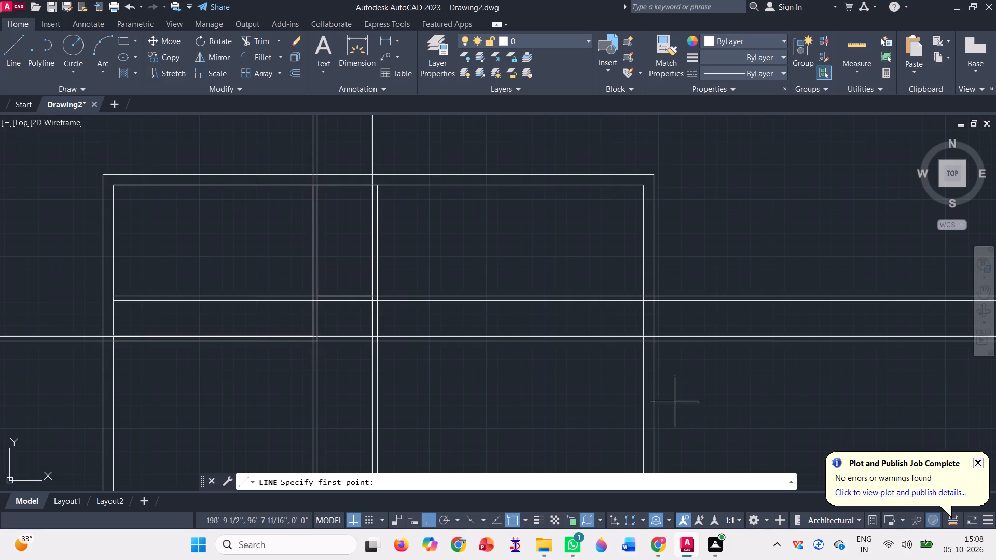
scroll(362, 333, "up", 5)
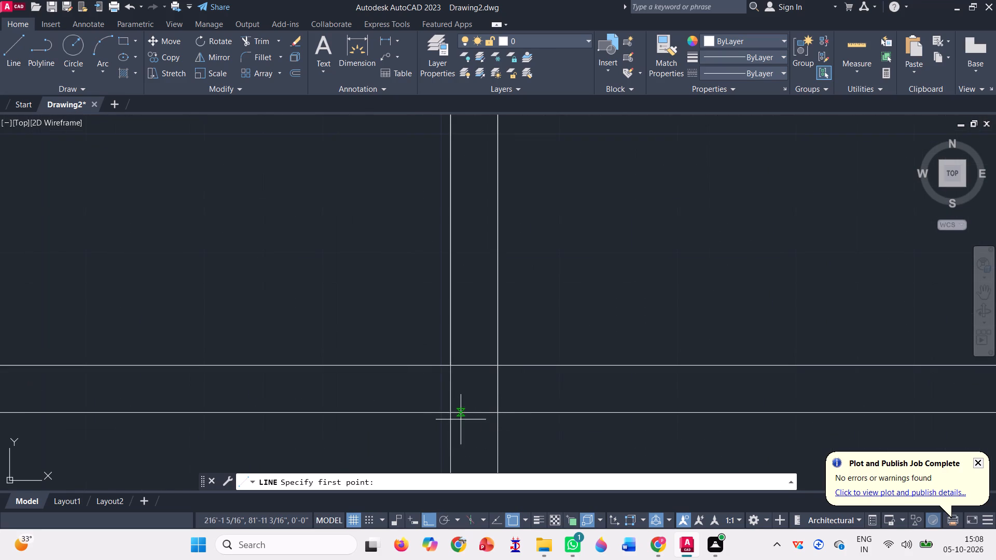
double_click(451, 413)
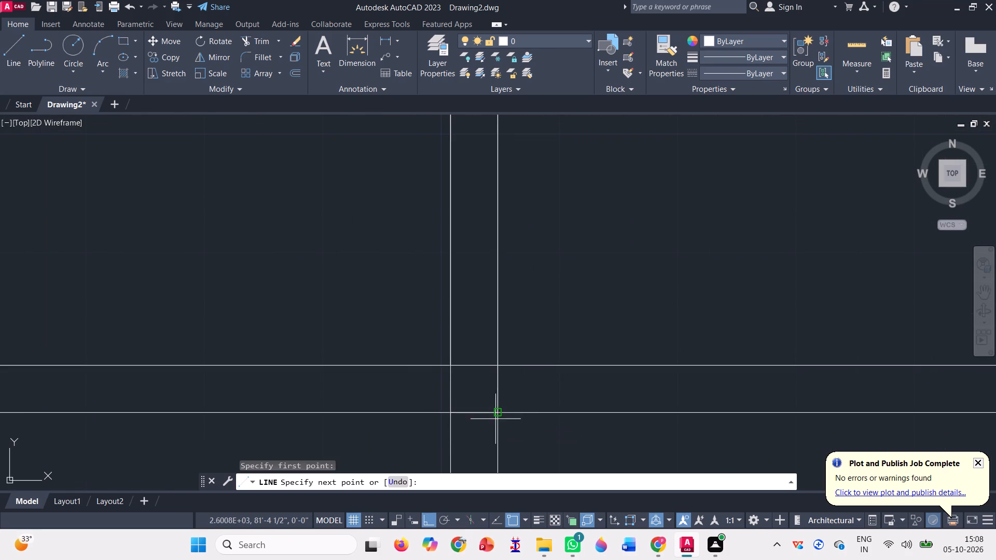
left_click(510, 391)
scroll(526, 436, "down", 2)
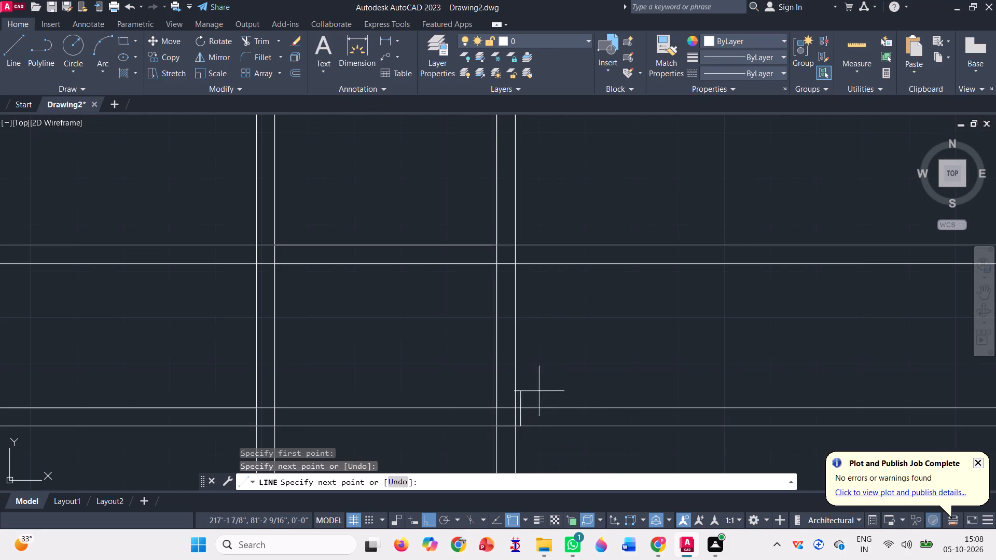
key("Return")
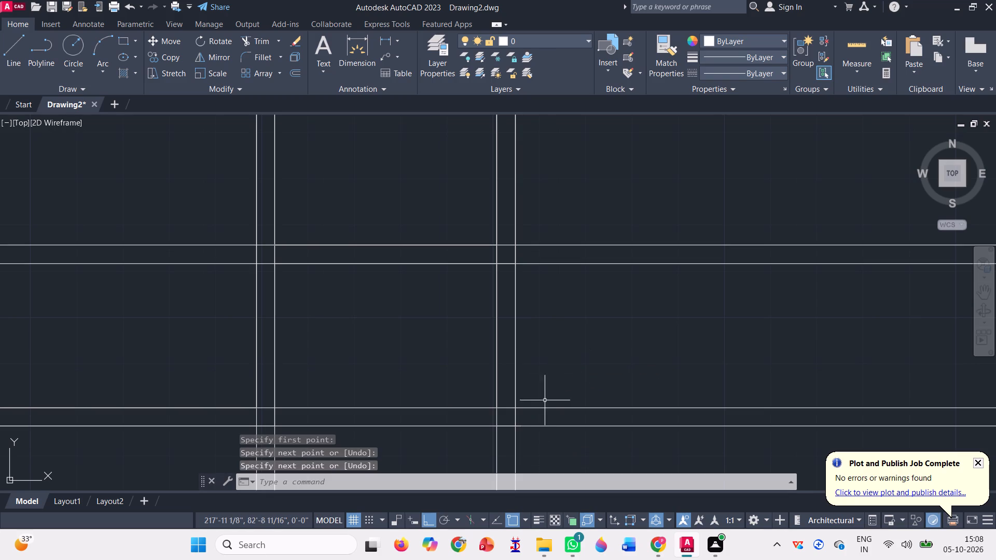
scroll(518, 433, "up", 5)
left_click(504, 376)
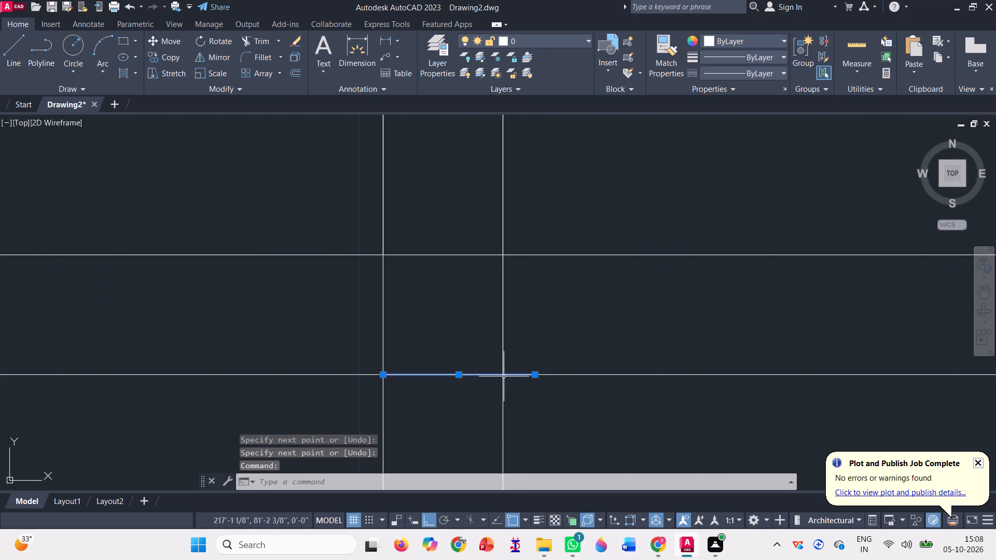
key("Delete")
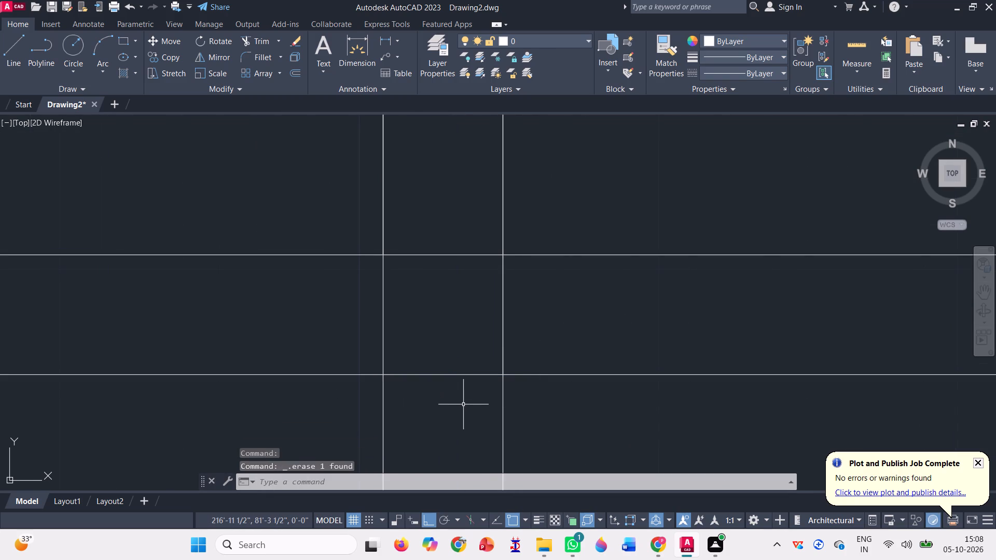
Draw a line down the copied partition's outer face from the upper horizontal pair's lower line to the lower pair's bottom line.
scroll(463, 404, "down", 4)
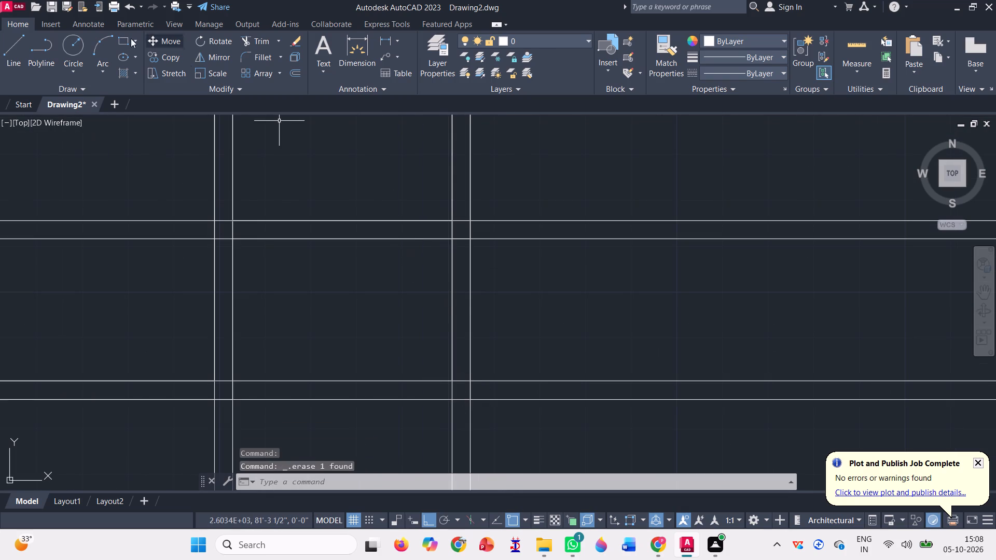
left_click(10, 54)
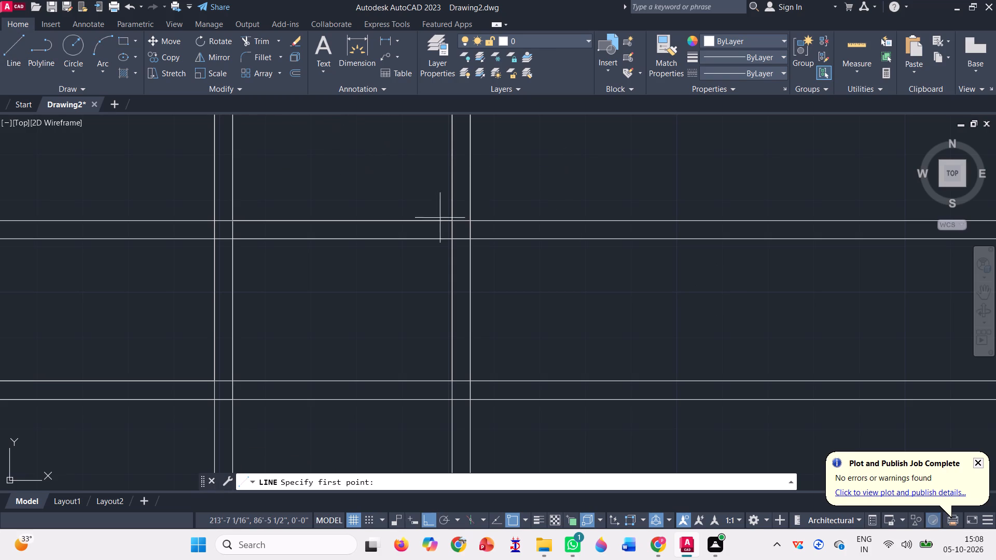
scroll(472, 245, "up", 5)
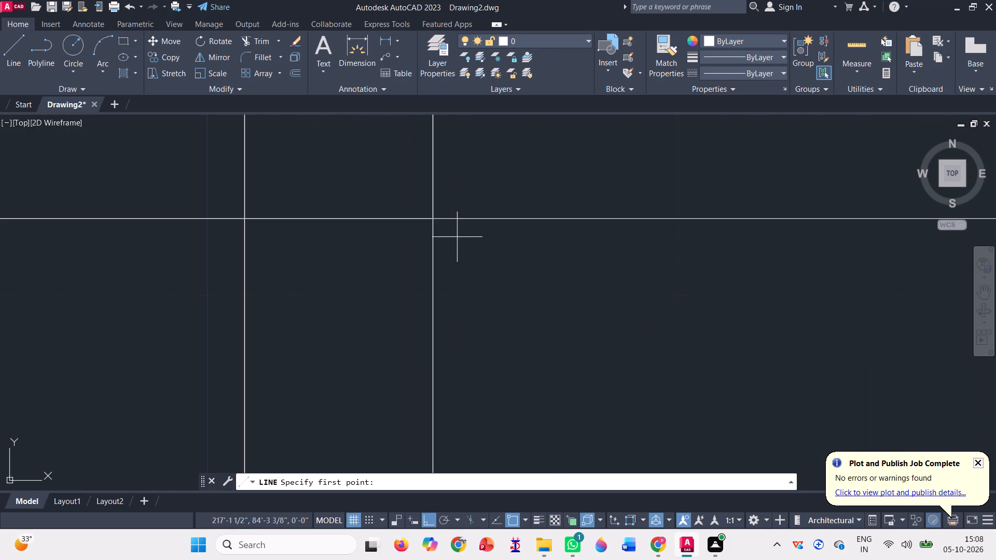
left_click(433, 218)
scroll(456, 202, "down", 3)
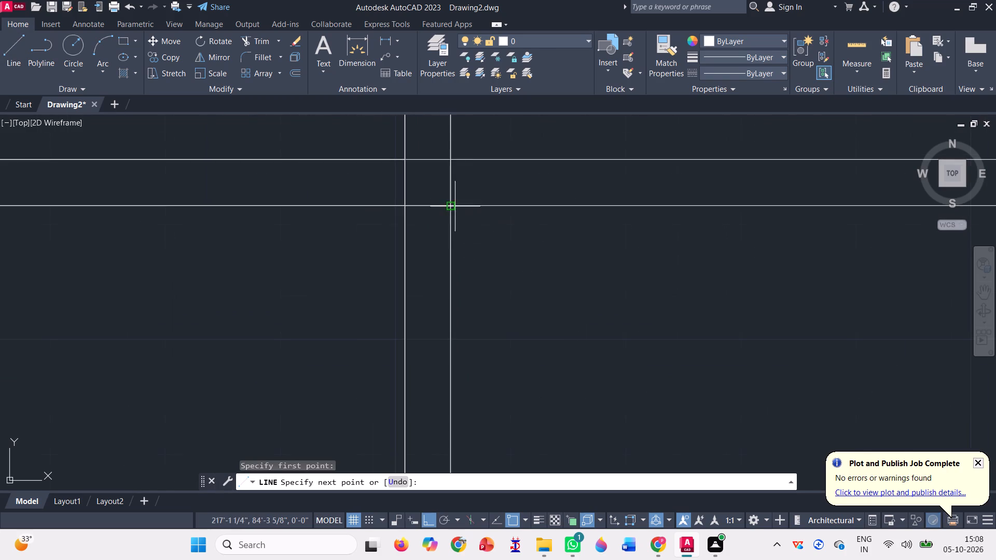
scroll(454, 264, "down", 4)
scroll(465, 312, "up", 6)
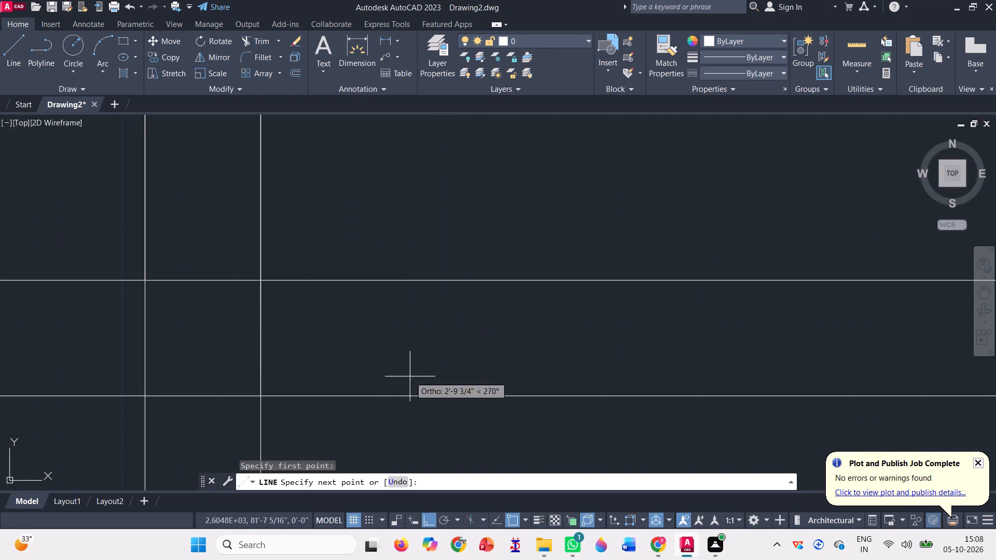
left_click(261, 399)
Continue the line across to the copied partition's room-side face and up that face to the upper horizontal pair's lower line.
scroll(358, 388, "down", 2)
scroll(268, 397, "up", 4)
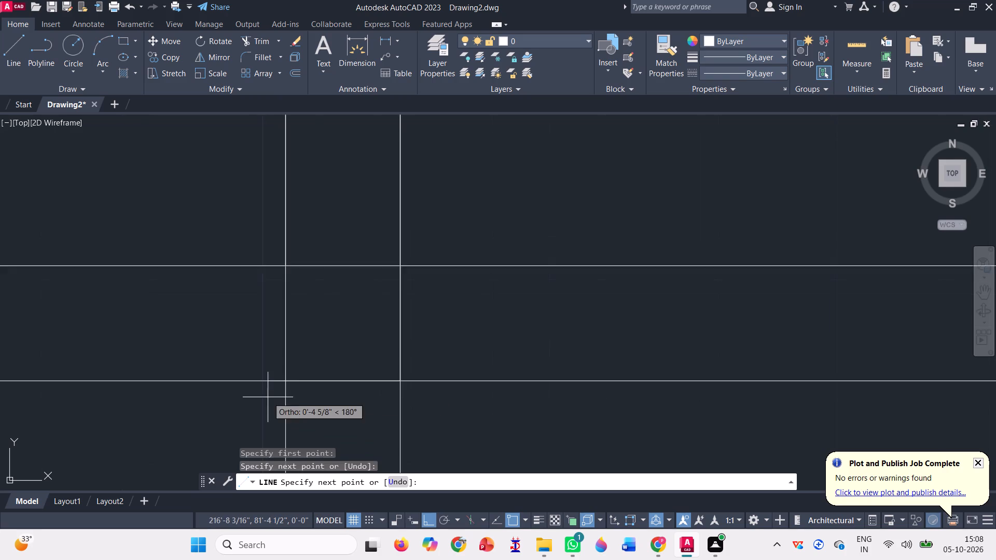
left_click_drag(300, 363, 306, 356)
scroll(333, 354, "down", 2)
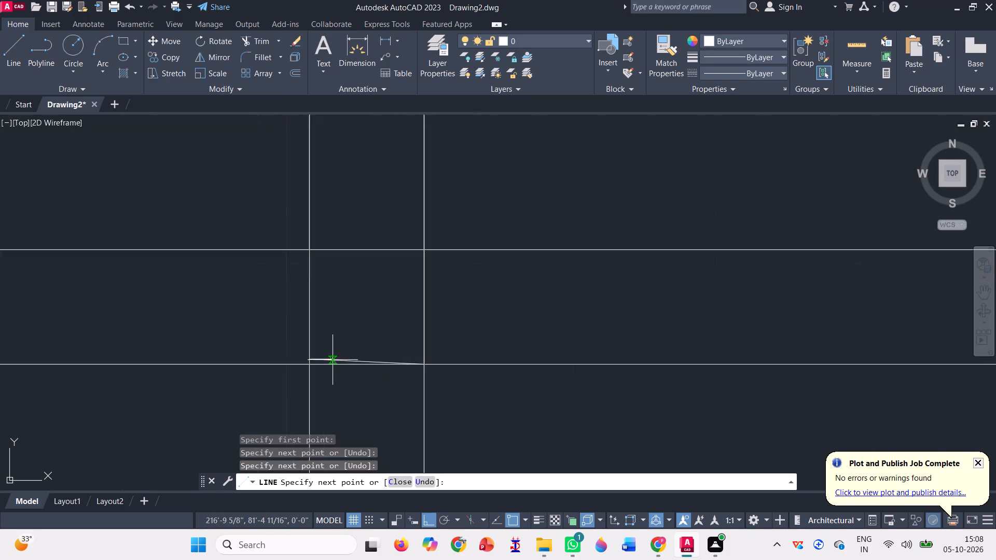
scroll(333, 360, "down", 2)
scroll(299, 288, "down", 1)
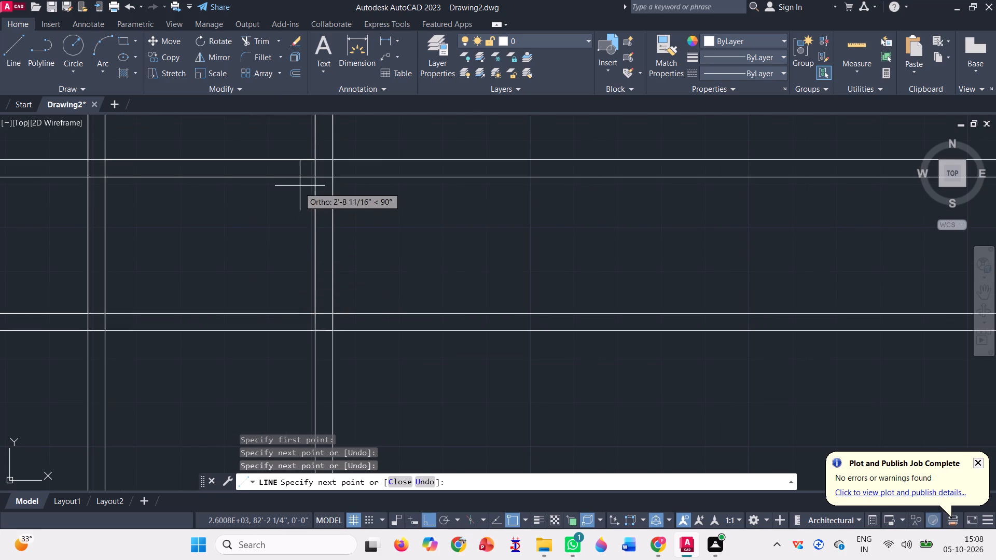
scroll(314, 169, "up", 5)
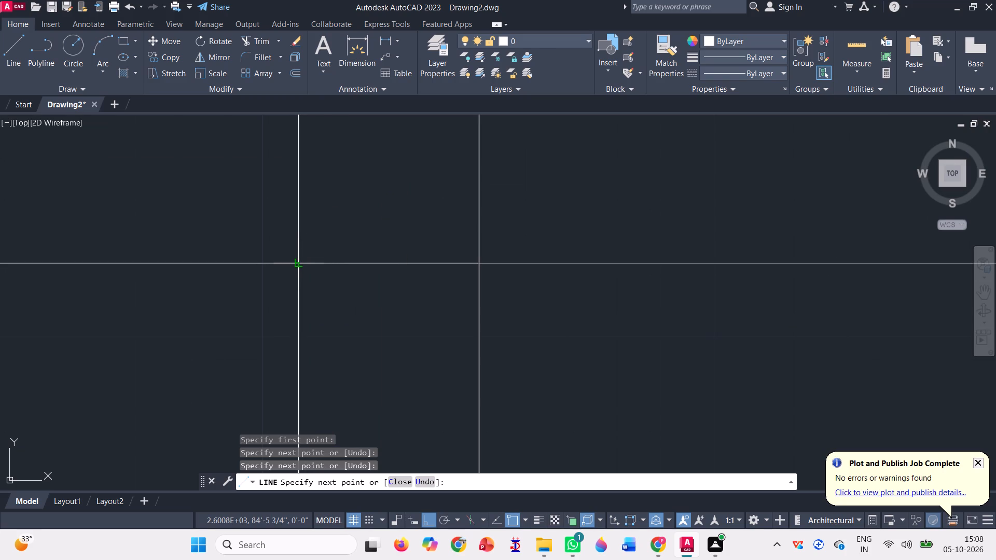
left_click(300, 264)
scroll(409, 236, "down", 4)
key("Return")
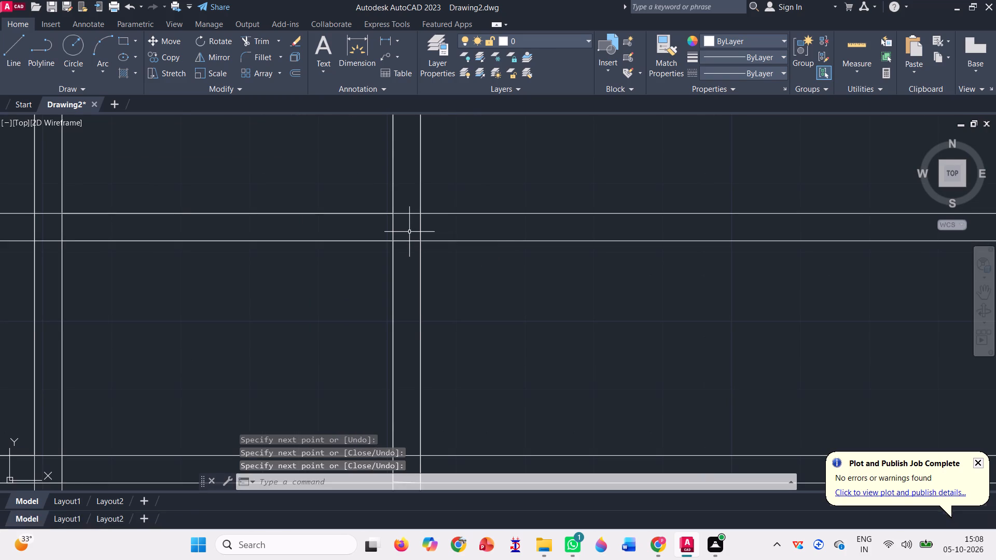
Delete the copied partition's overlapping vertical lines between the top outer wall and the upper horizontal pair.
scroll(408, 230, "down", 3)
scroll(295, 251, "down", 3)
scroll(342, 280, "down", 1)
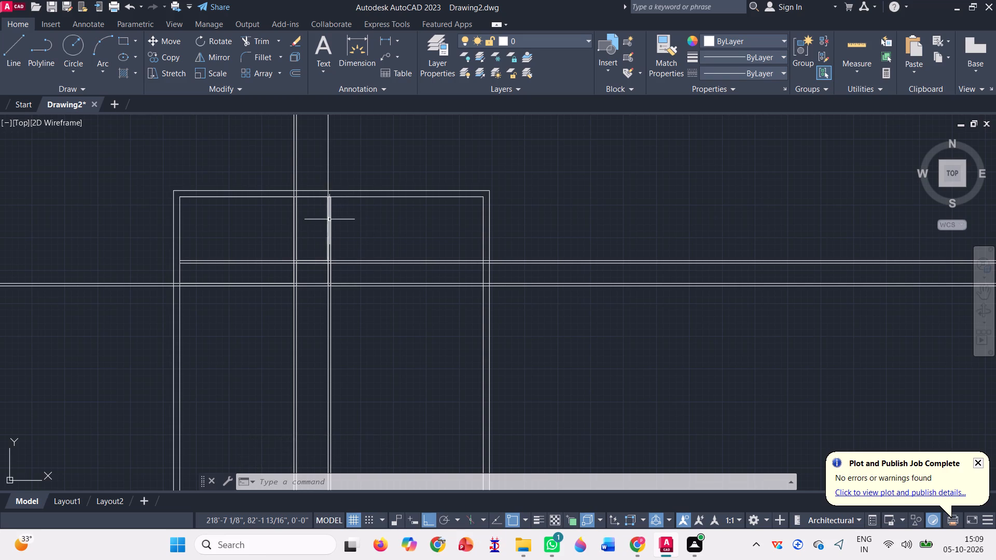
scroll(342, 227, "up", 3)
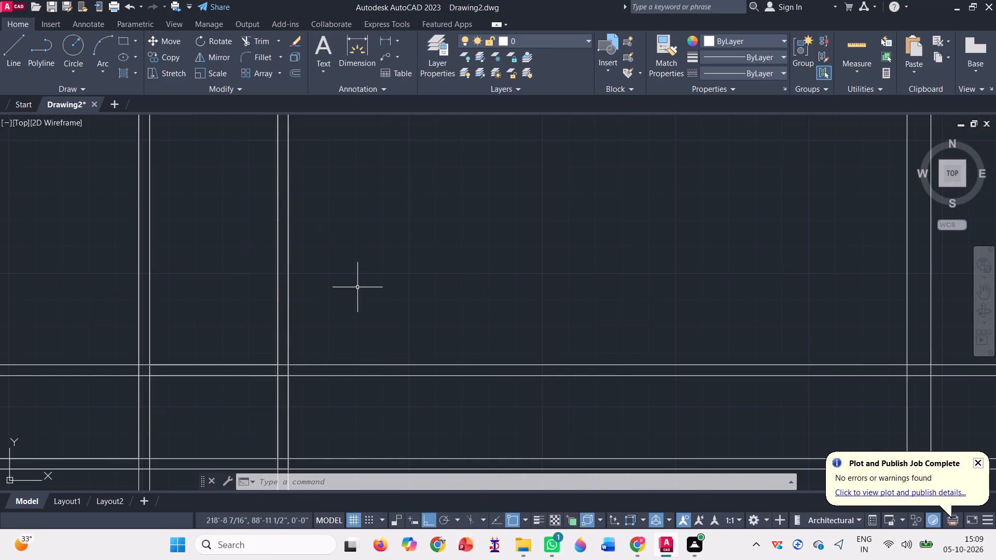
scroll(363, 284, "down", 2)
left_click(348, 279)
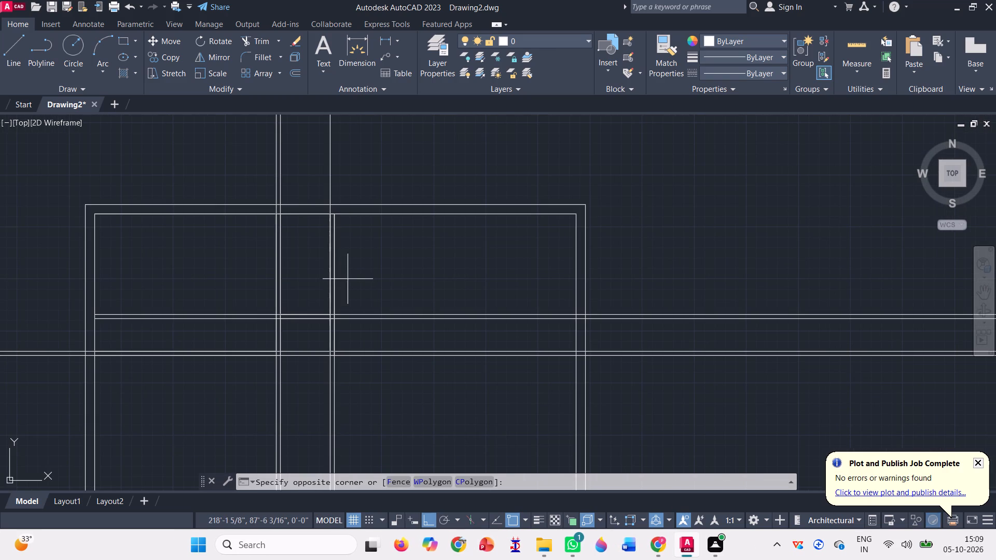
left_click(304, 264)
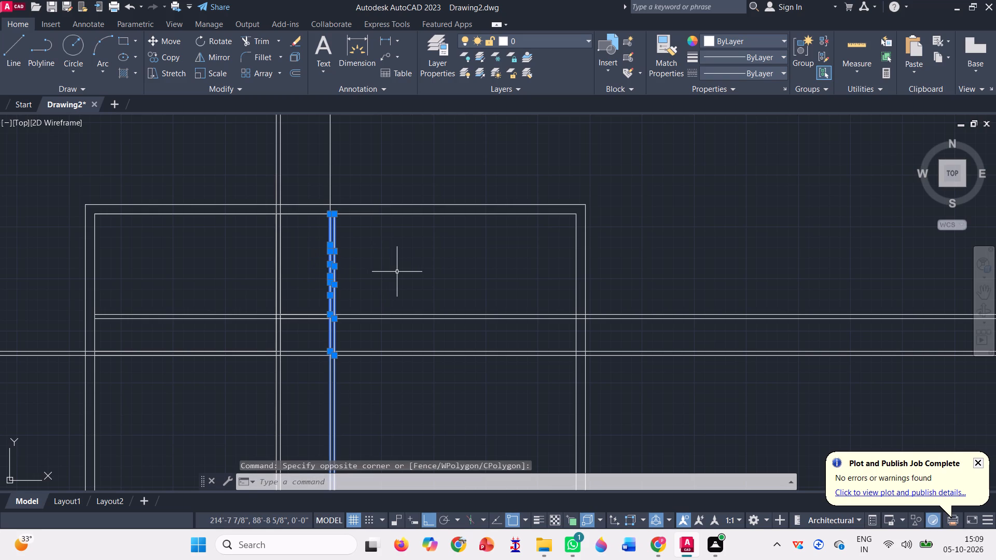
scroll(335, 261, "up", 3)
scroll(345, 259, "down", 3)
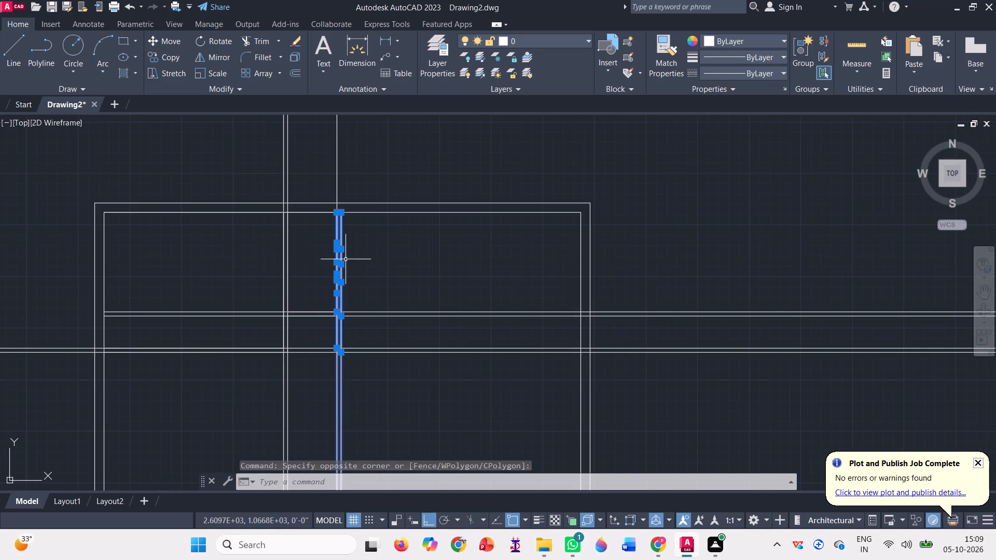
key("Delete")
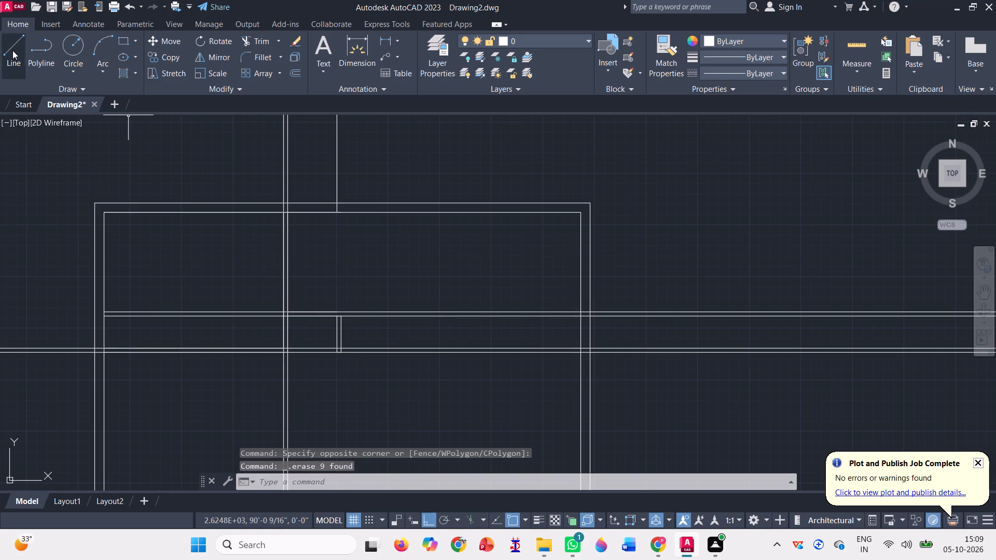
Redraw the copied partition from the upper horizontal pair's lower line up to the top wall's inner face, 4" across, and down to the pair's top line.
left_click(16, 50)
scroll(323, 287, "up", 2)
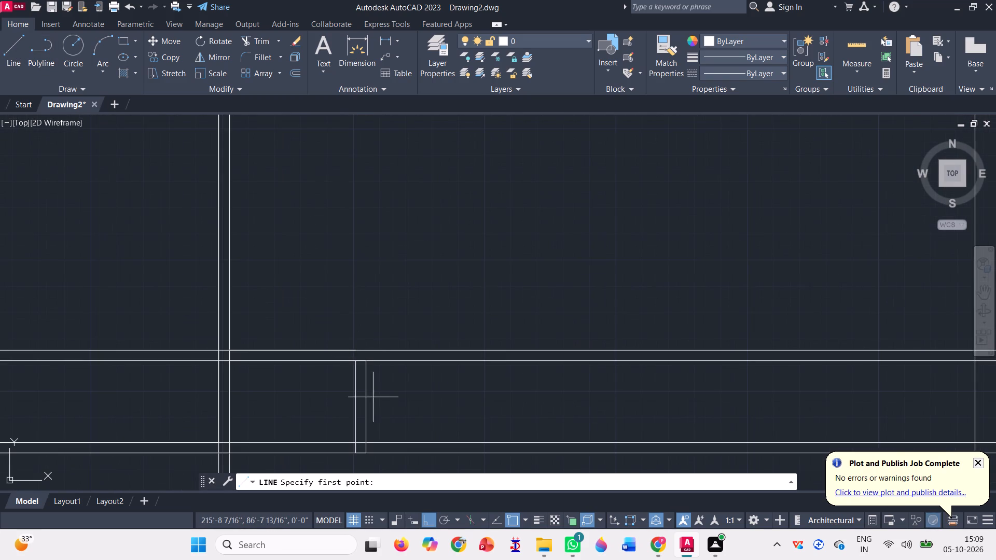
left_click(352, 359)
scroll(330, 287, "down", 1)
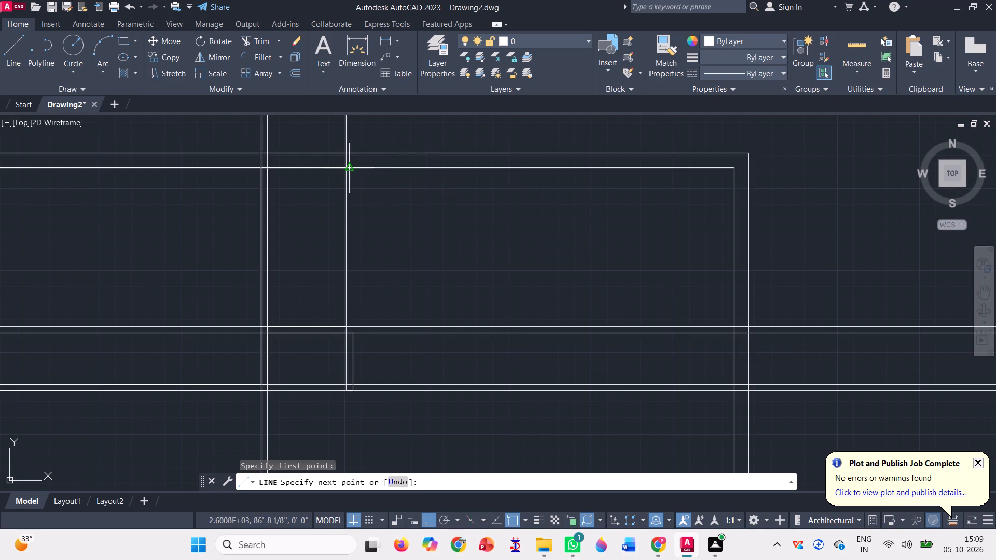
scroll(348, 165, "up", 4)
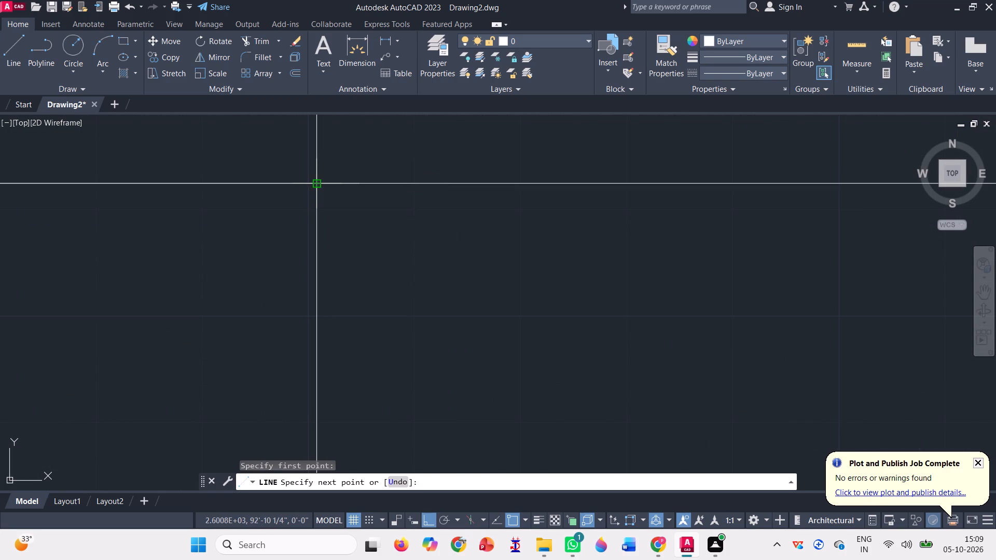
left_click(313, 180)
type("0'4\"")
key("Return")
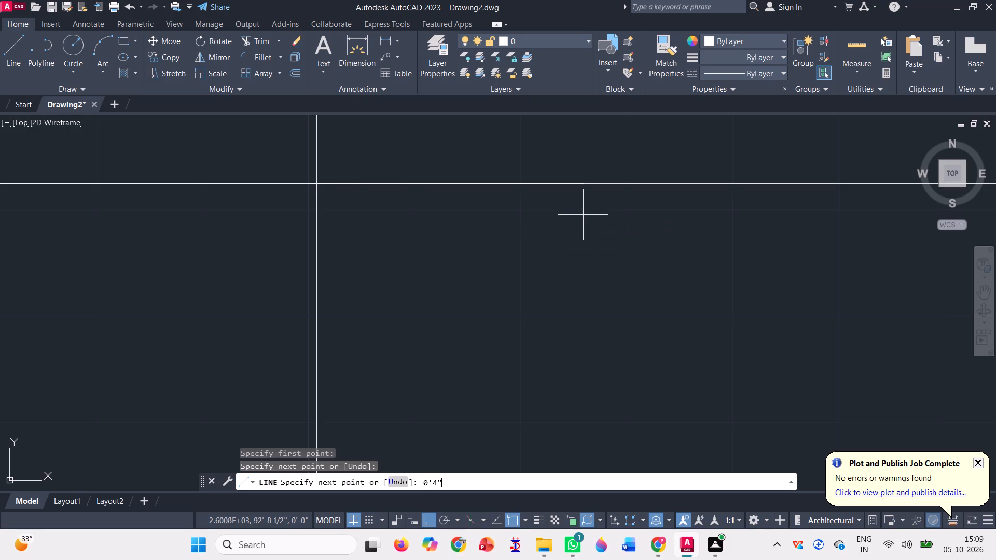
scroll(583, 215, "down", 2)
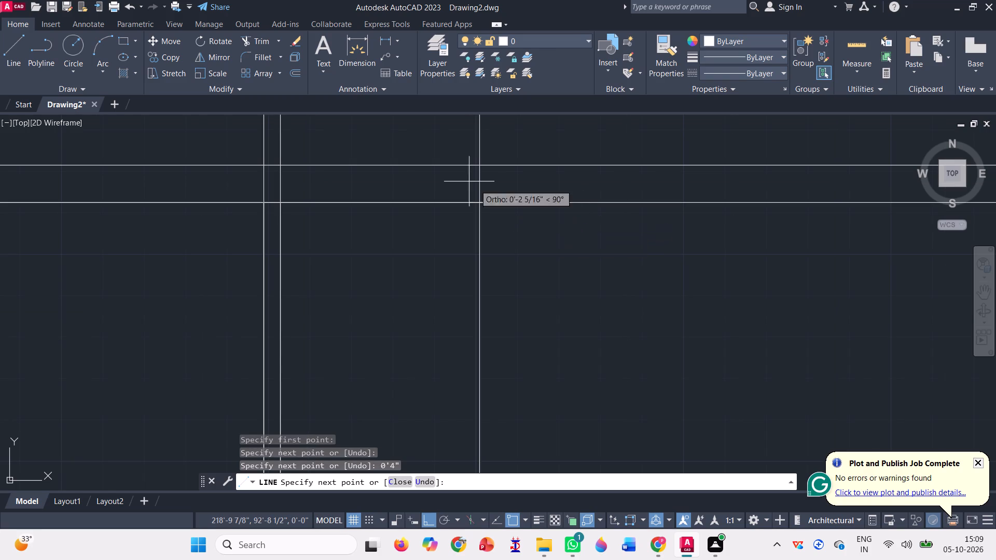
scroll(469, 181, "down", 2)
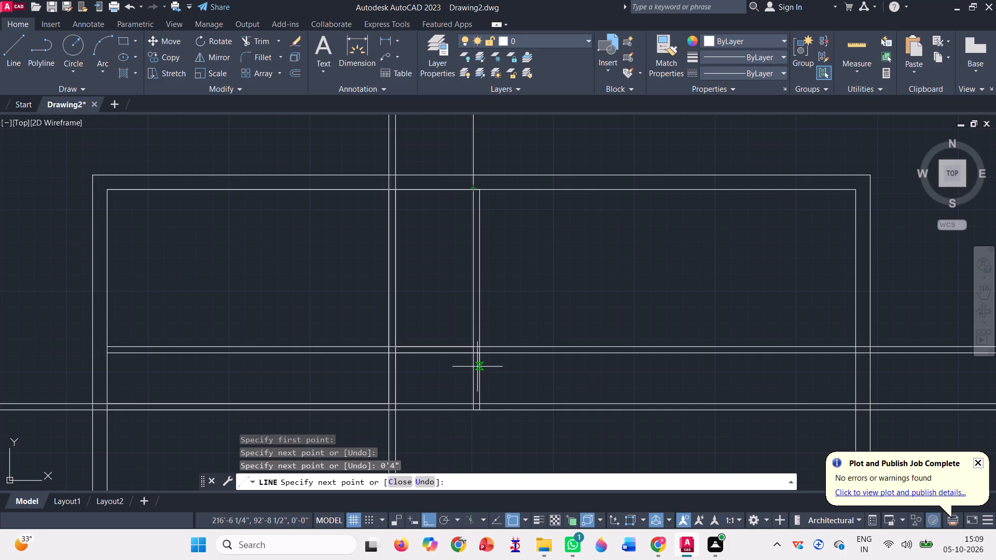
scroll(477, 367, "up", 4)
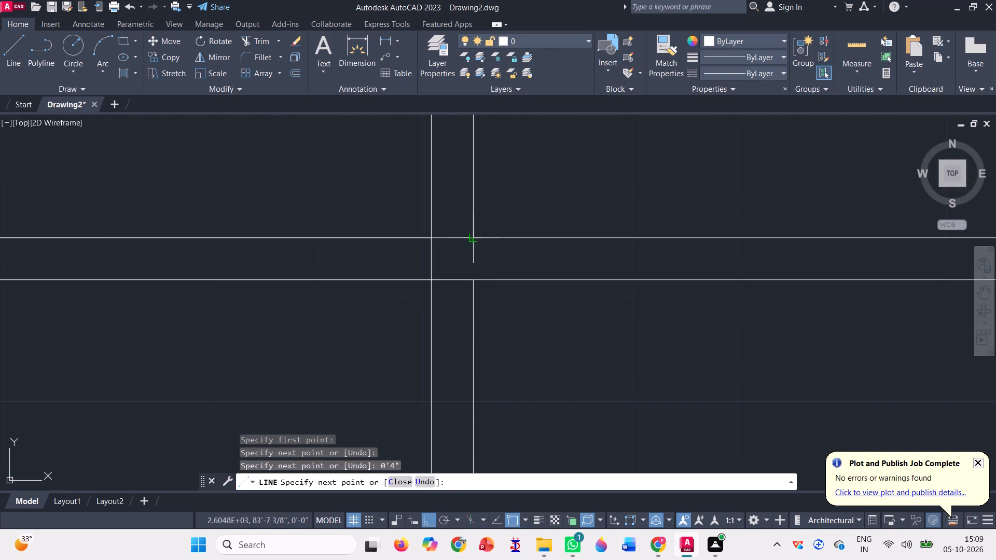
left_click(476, 239)
scroll(431, 314, "down", 5)
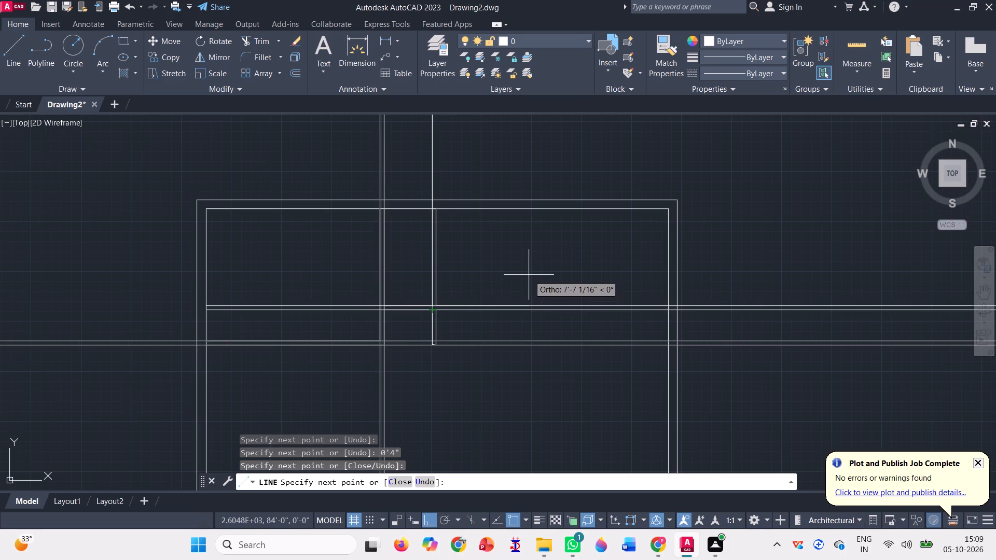
key("space")
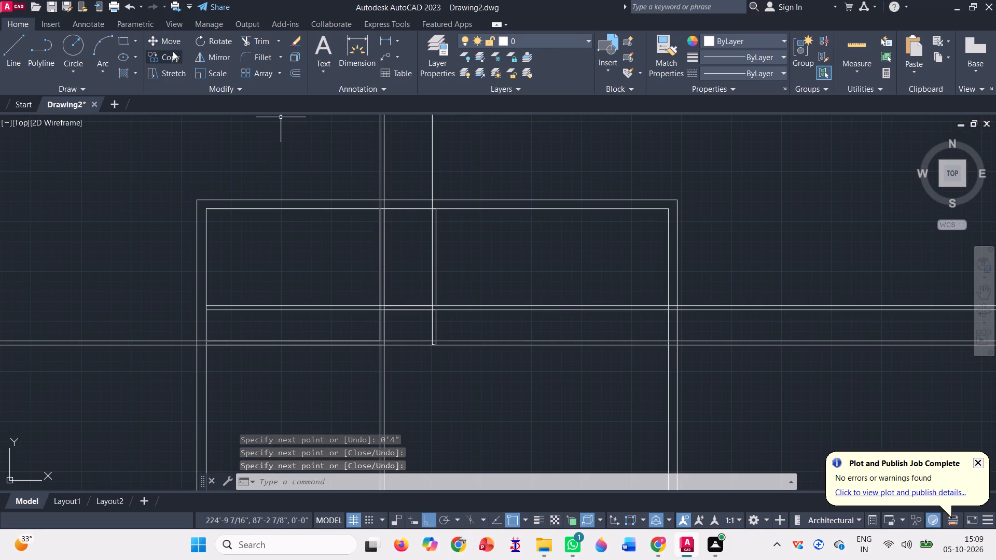
Copy both vertical partitions and the upper horizontal pair, moving the first partition's outer face onto the second's along the pair's lower line.
left_click(173, 50)
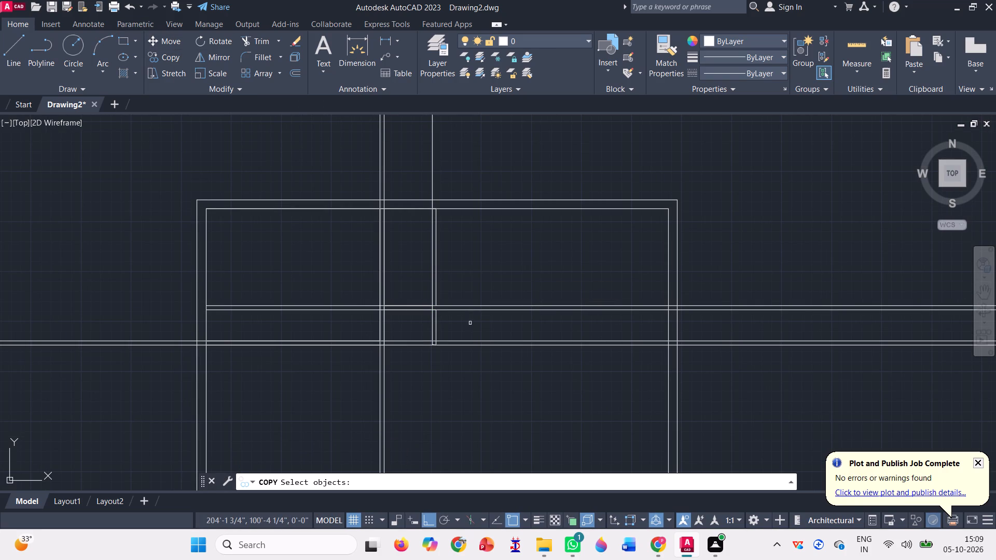
scroll(383, 236, "up", 3)
left_click(361, 242)
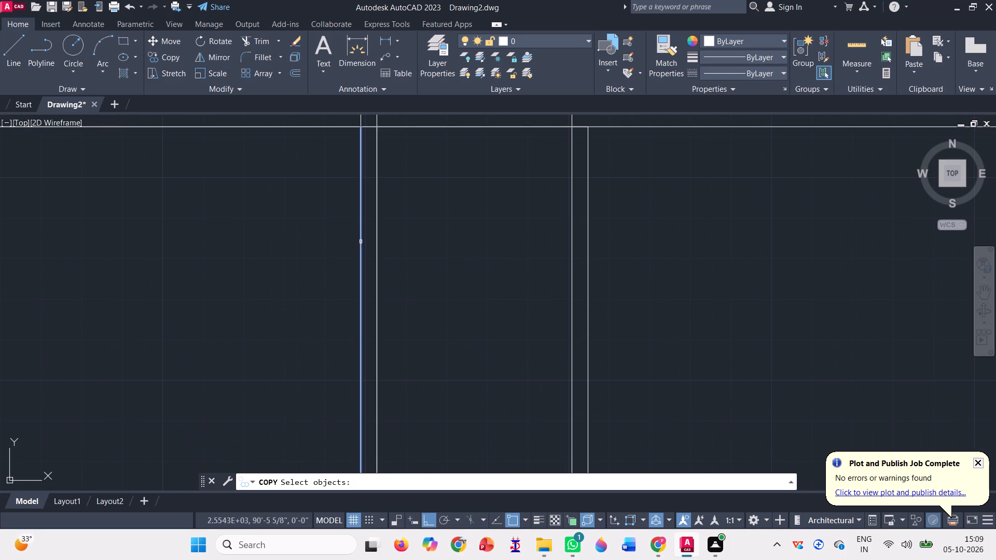
left_click(381, 238)
left_click(338, 242)
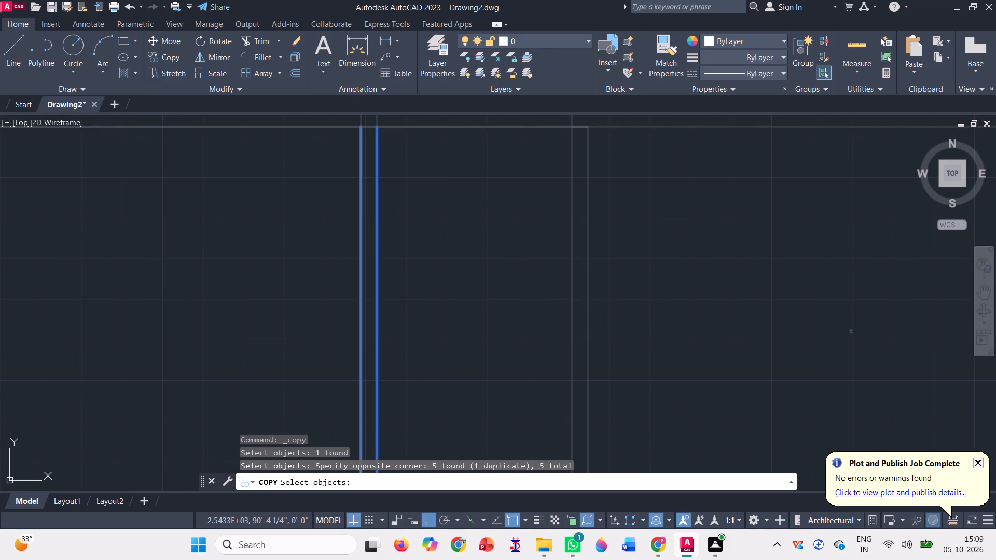
left_click(859, 325)
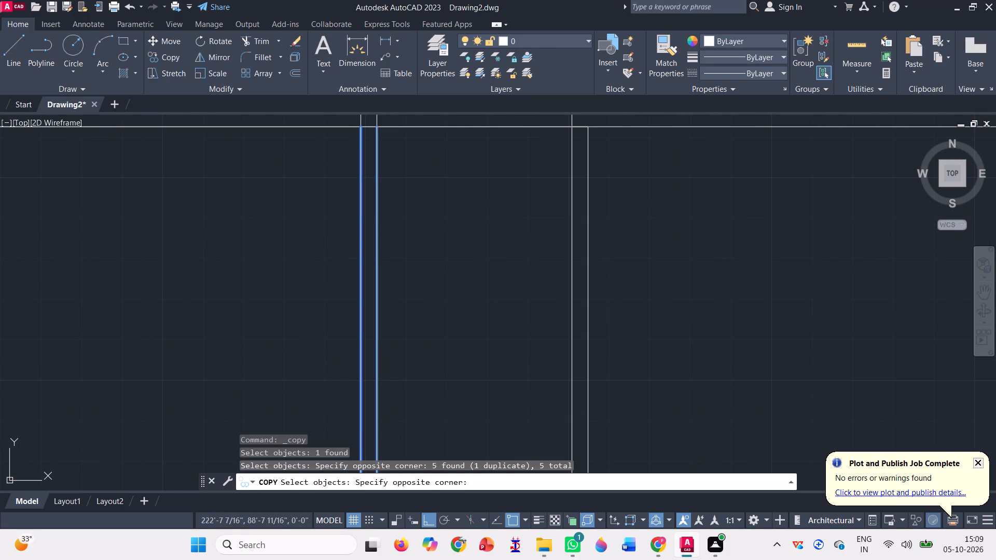
left_click(479, 250)
scroll(514, 229, "down", 2)
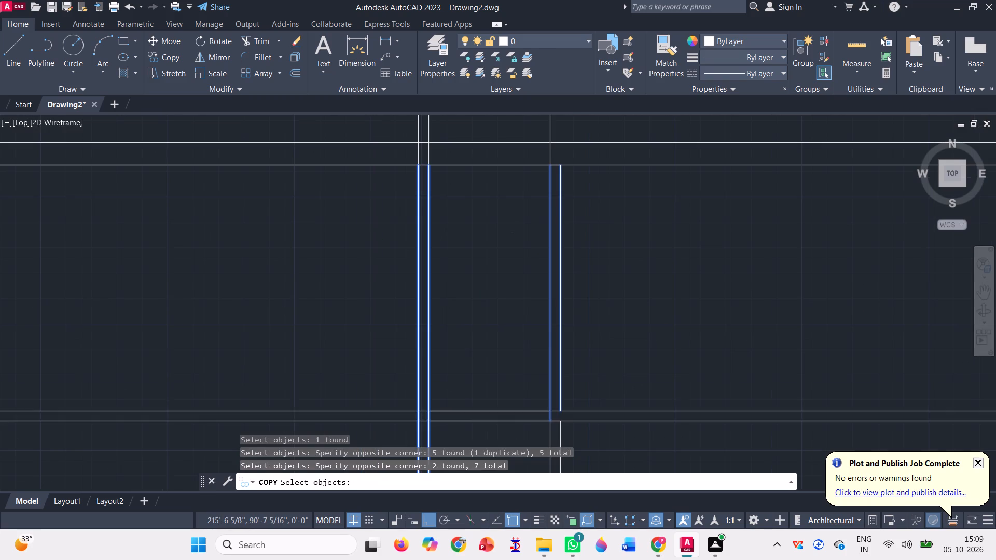
scroll(514, 229, "down", 2)
scroll(524, 282, "up", 4)
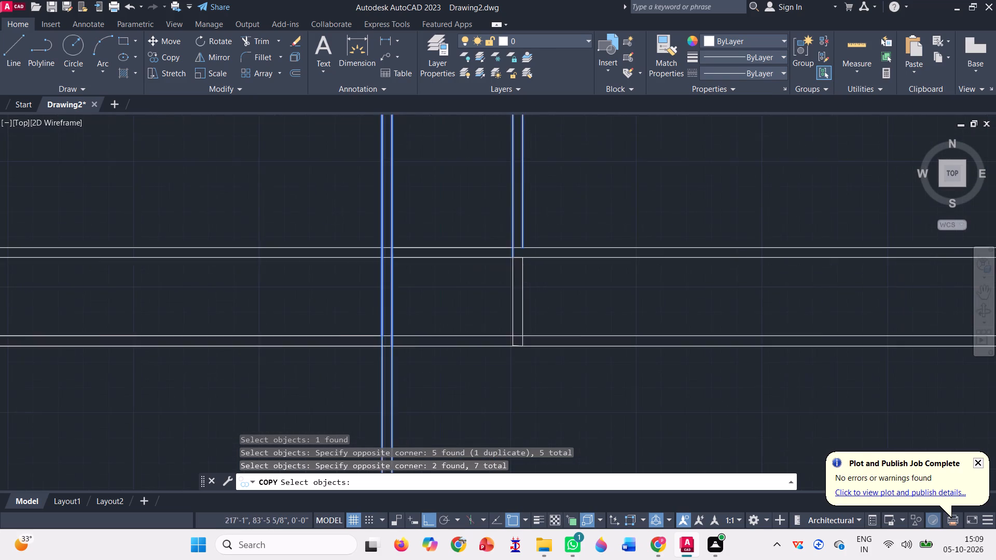
left_click(390, 287)
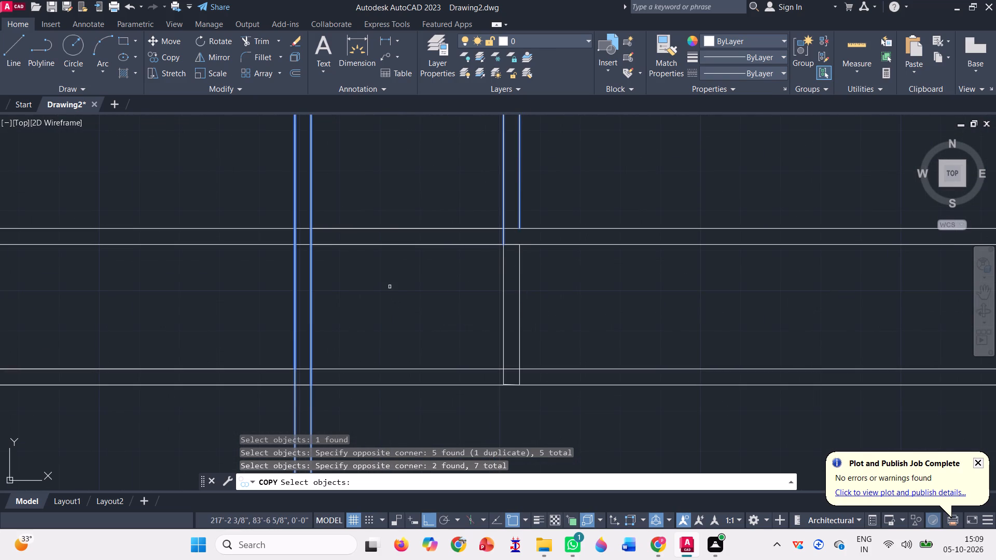
left_click(360, 175)
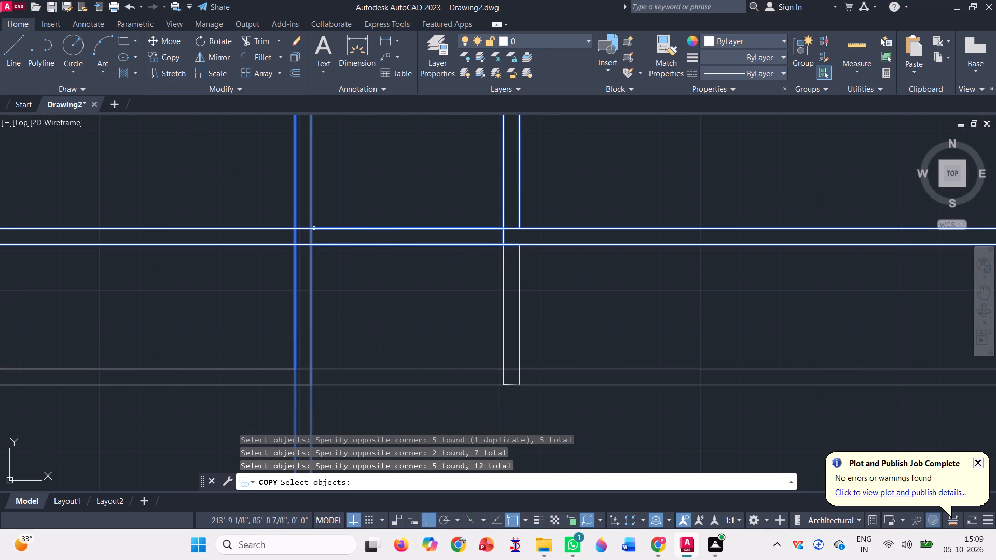
scroll(308, 232, "up", 2)
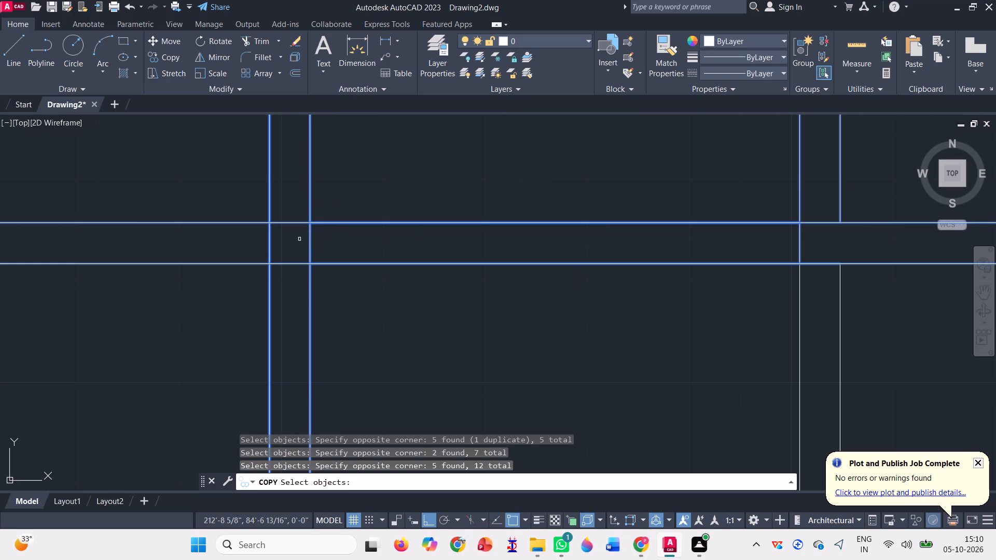
scroll(279, 287, "down", 4)
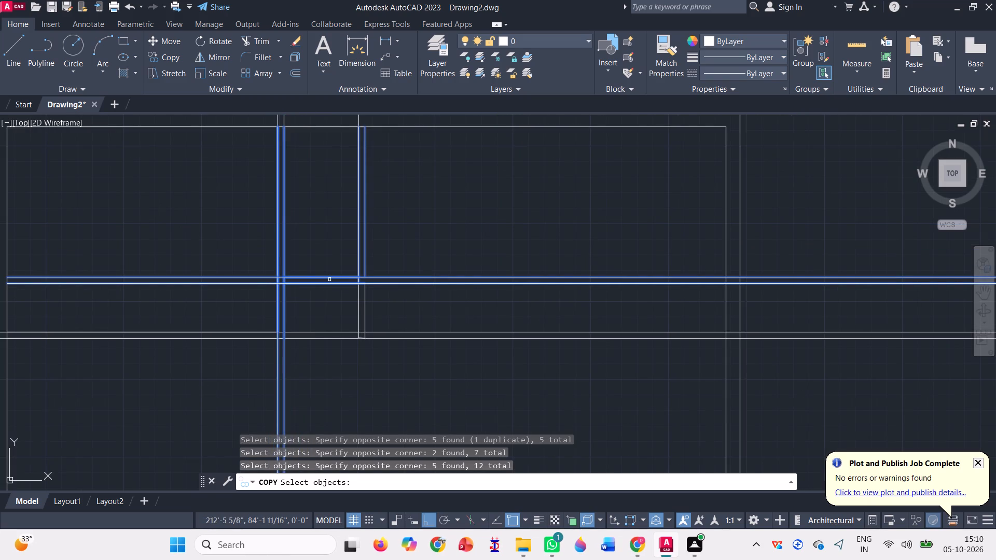
scroll(356, 286, "up", 4)
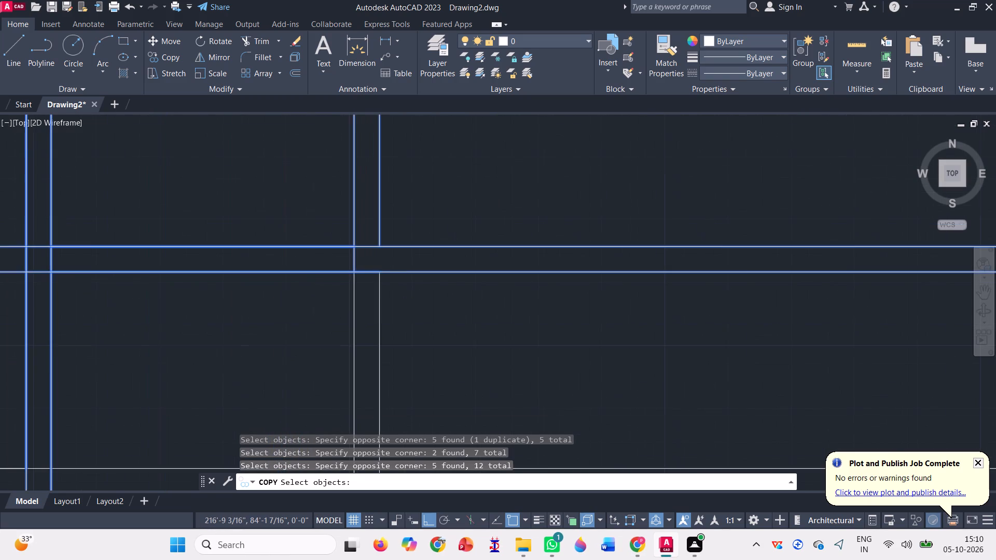
scroll(356, 286, "down", 2)
key("space")
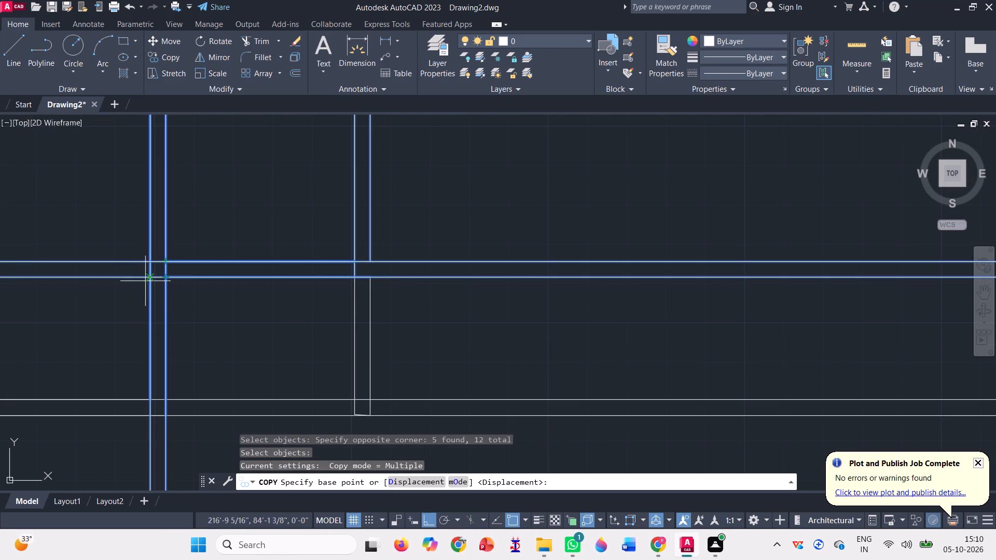
scroll(160, 248, "up", 3)
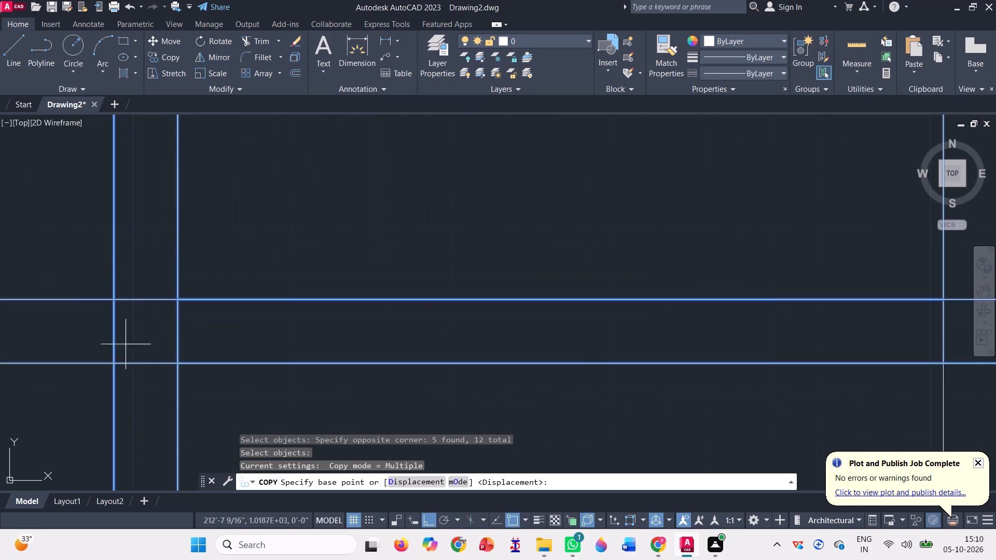
left_click(115, 363)
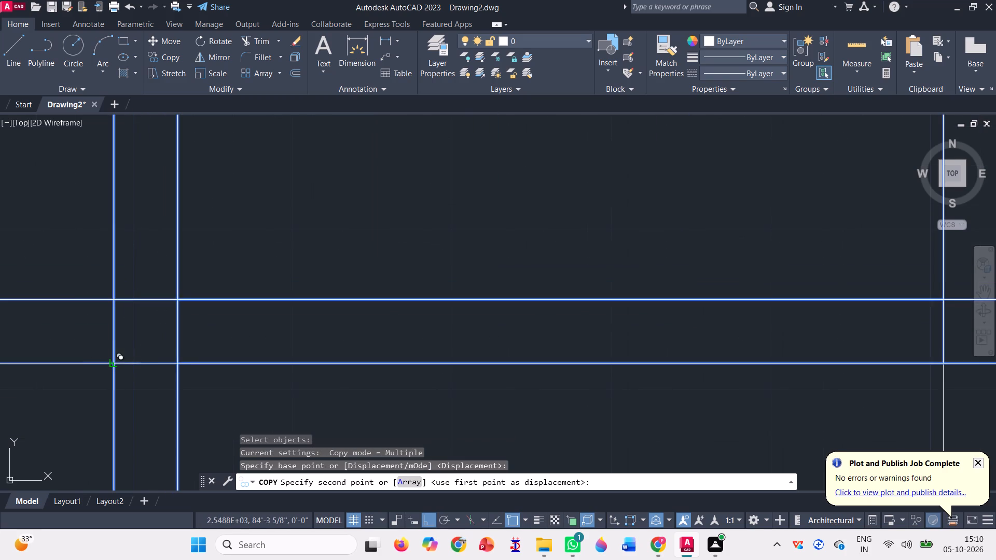
scroll(137, 327, "down", 6)
scroll(156, 311, "up", 1)
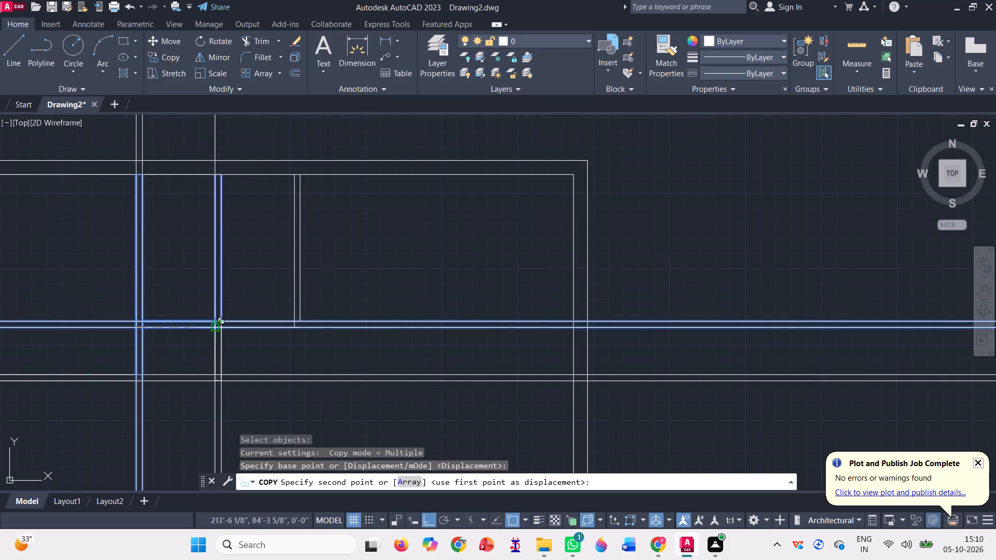
scroll(205, 341, "up", 2)
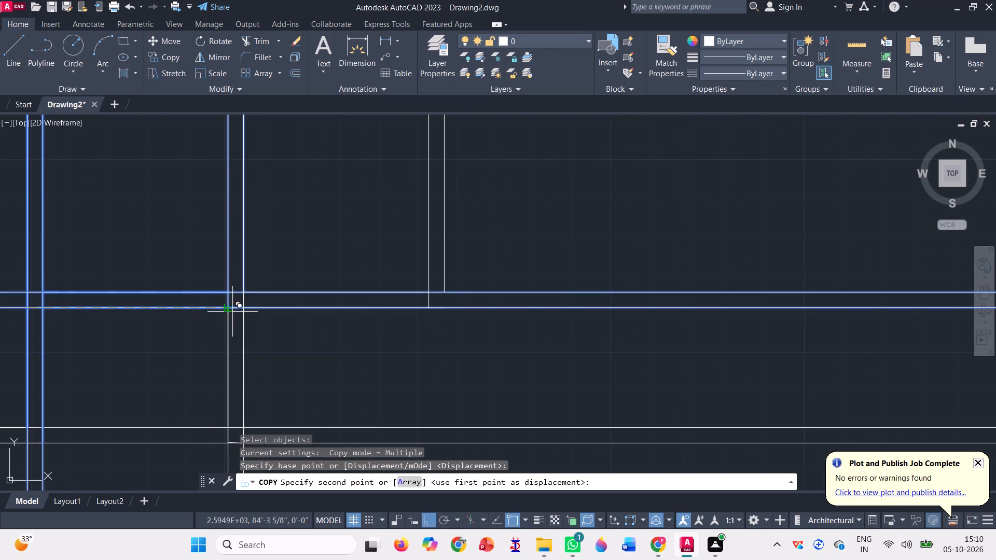
scroll(232, 304, "up", 6)
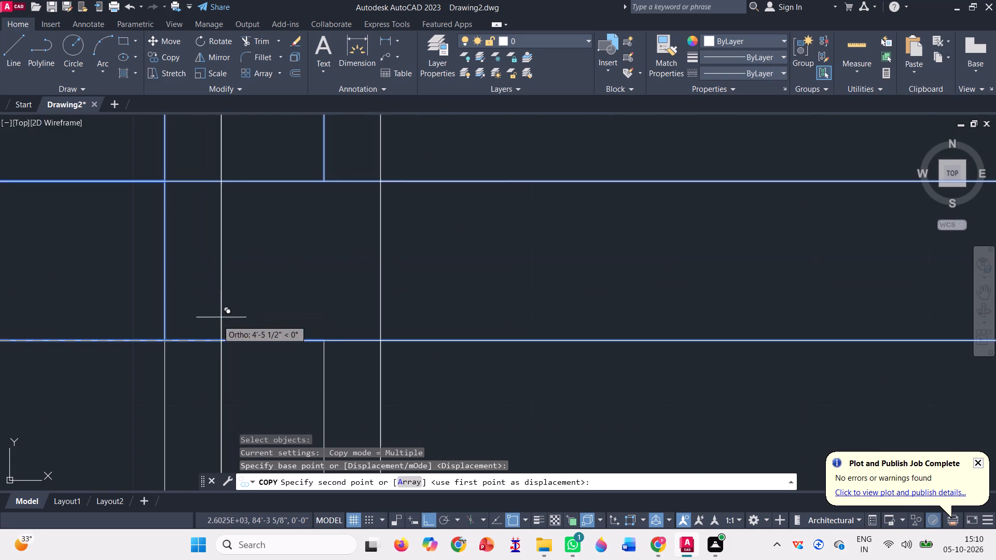
left_click(167, 341)
scroll(243, 356, "down", 7)
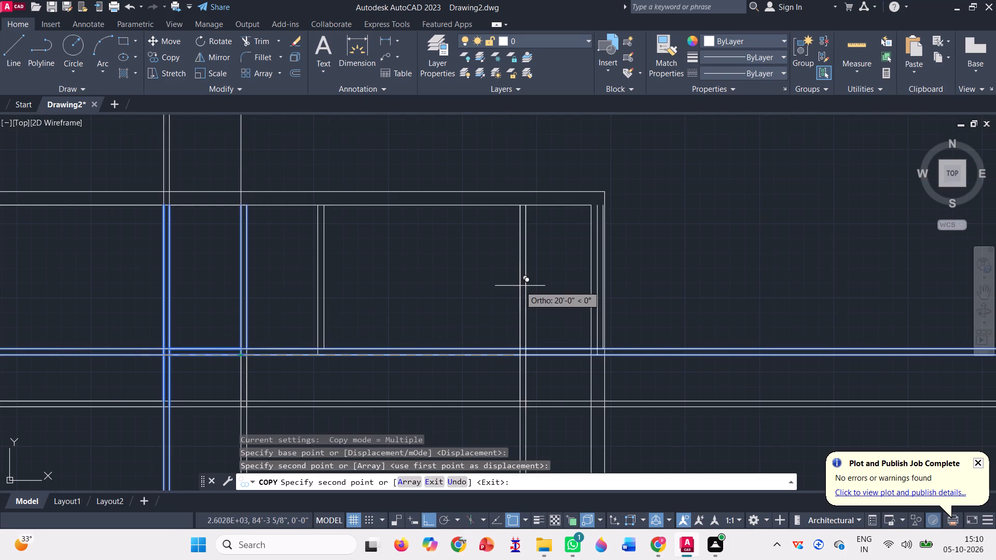
key("Escape")
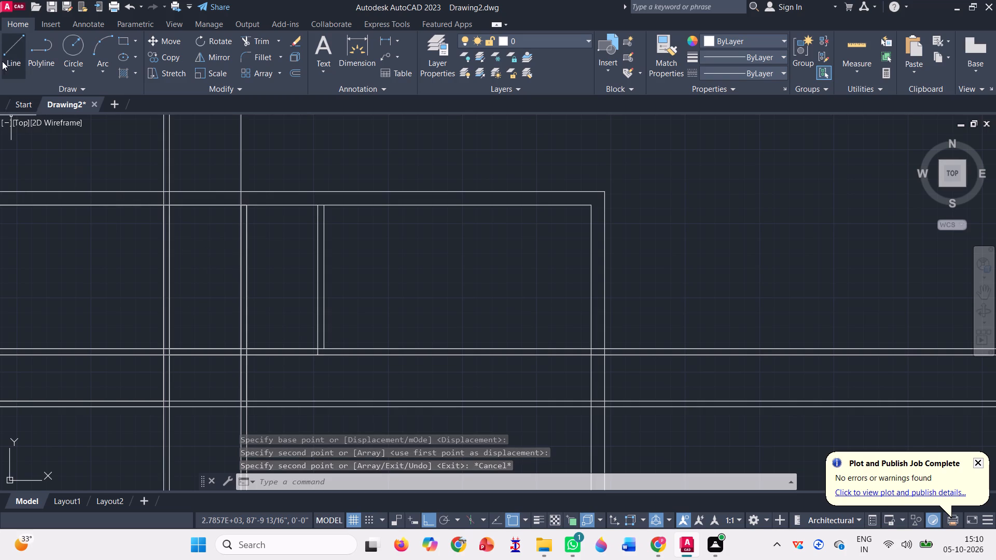
Draw a line extending the third vertical partition's far face across the upper horizontal pair, from its top line to its lower line.
left_click(13, 55)
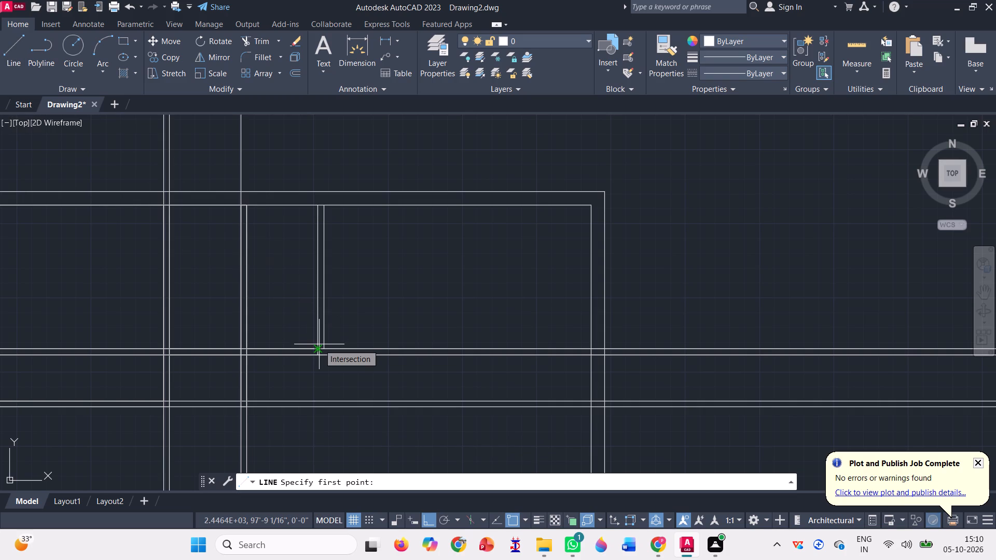
scroll(319, 344, "up", 3, "ctrl")
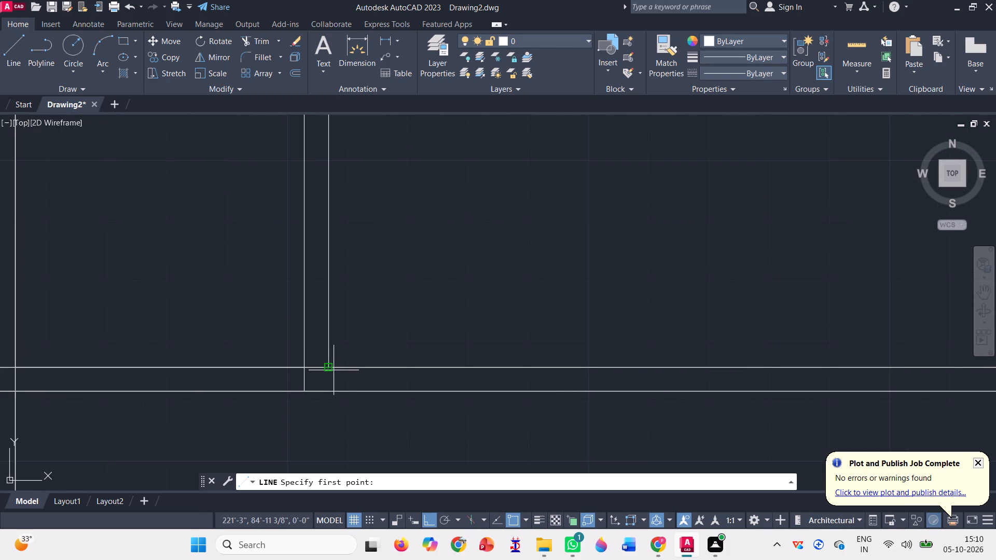
left_click(328, 369)
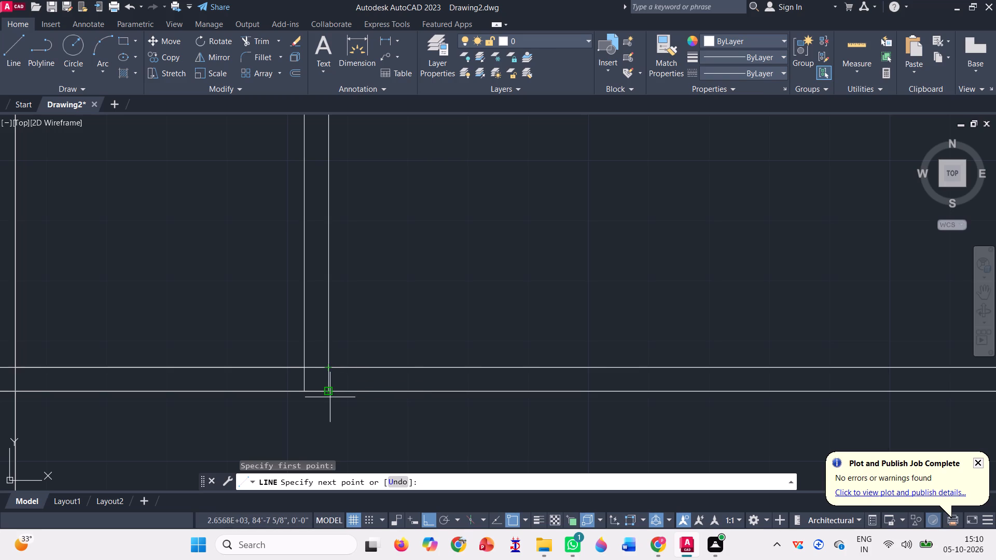
left_click(330, 394)
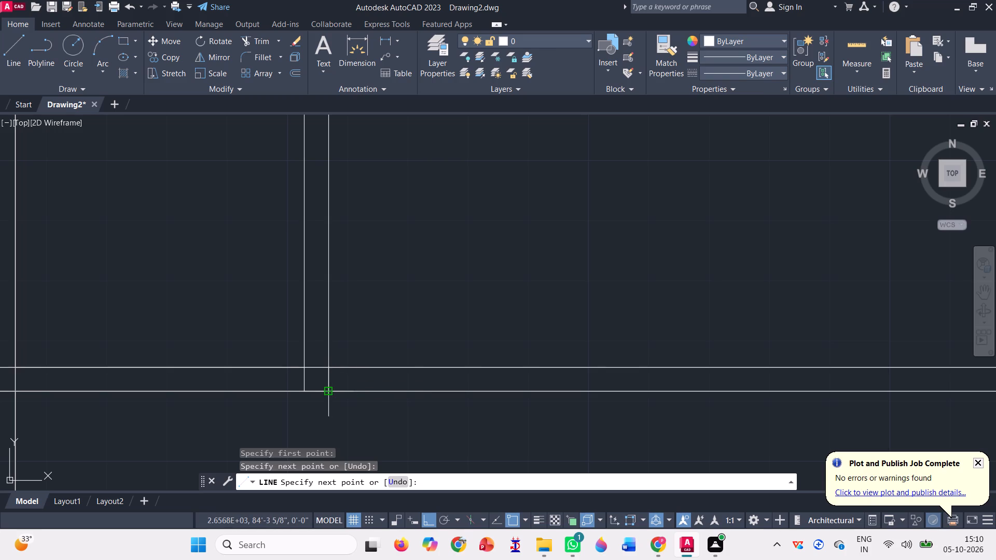
scroll(390, 307, "down", 4, "ctrl")
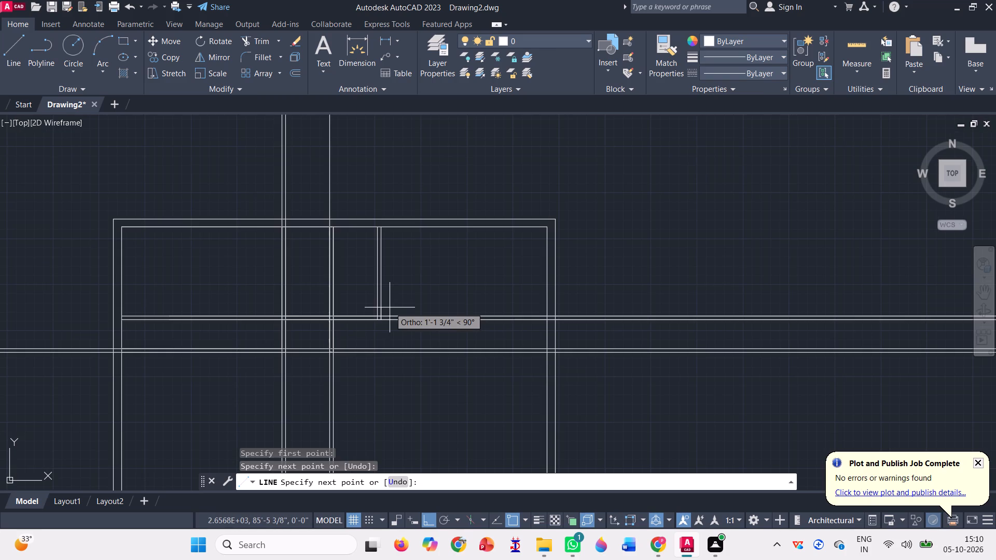
key("space")
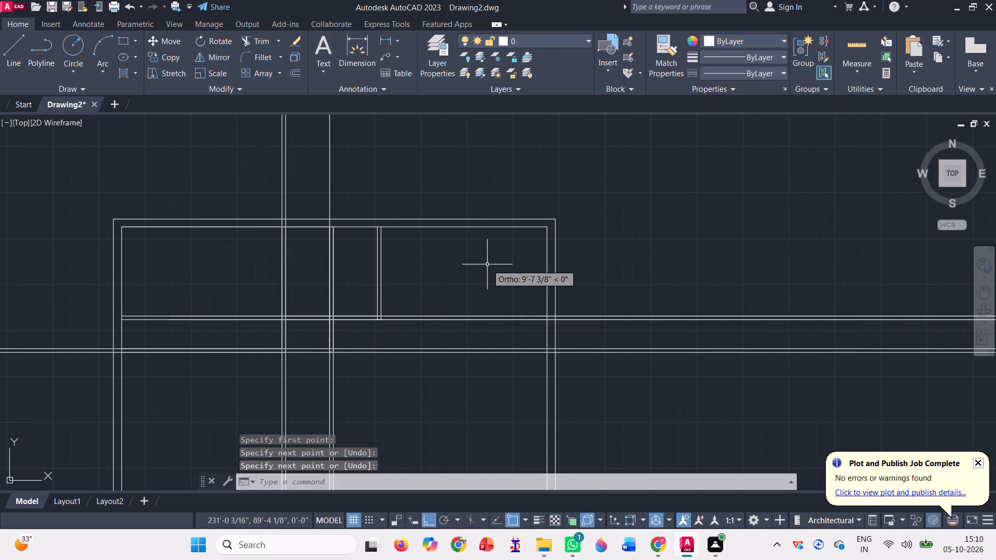
Trim the vertical partition lines that project above the top outer wall.
left_click(257, 41)
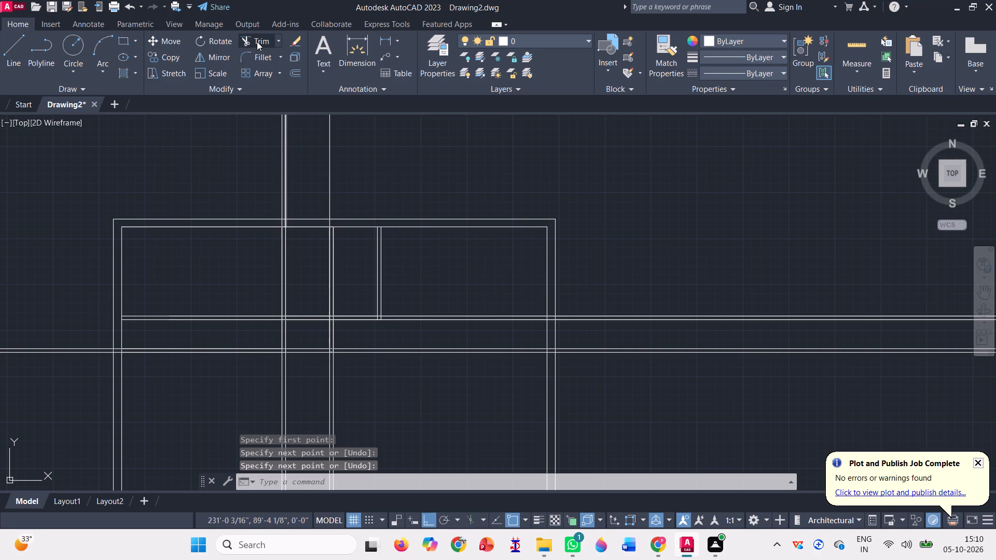
left_click(344, 154)
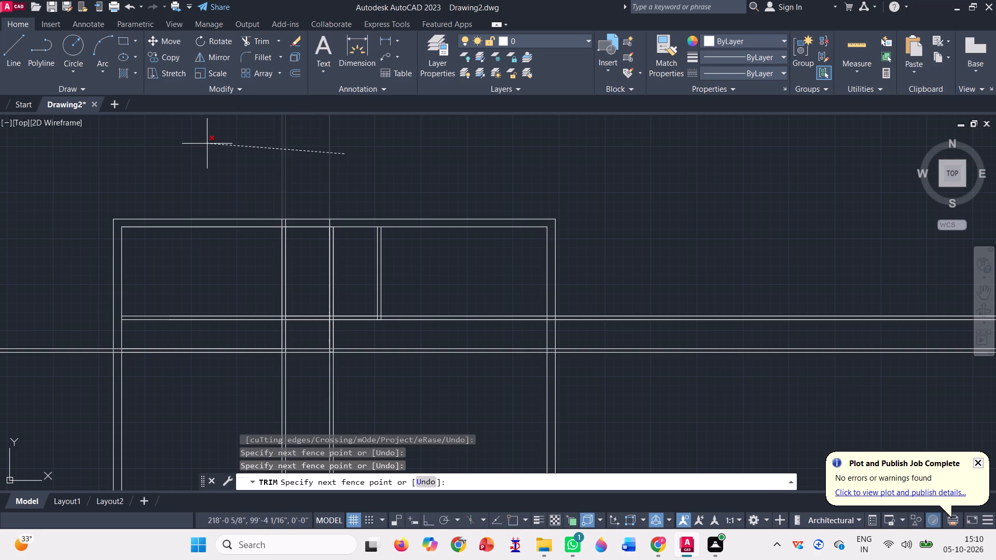
left_click(207, 144)
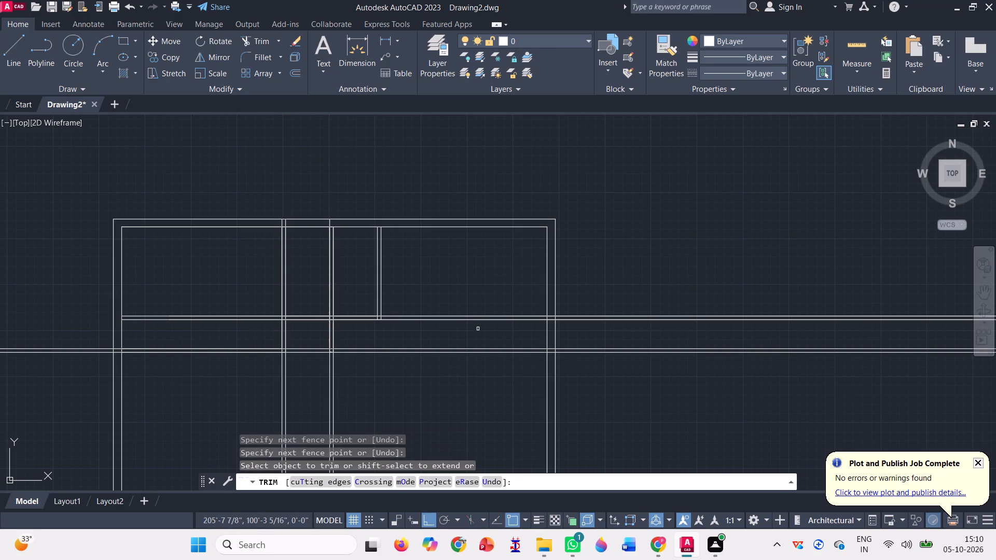
Draw lines continuing both faces of the third vertical partition from the upper horizontal pair down to the lower horizontal pair's bottom line.
left_click(22, 40)
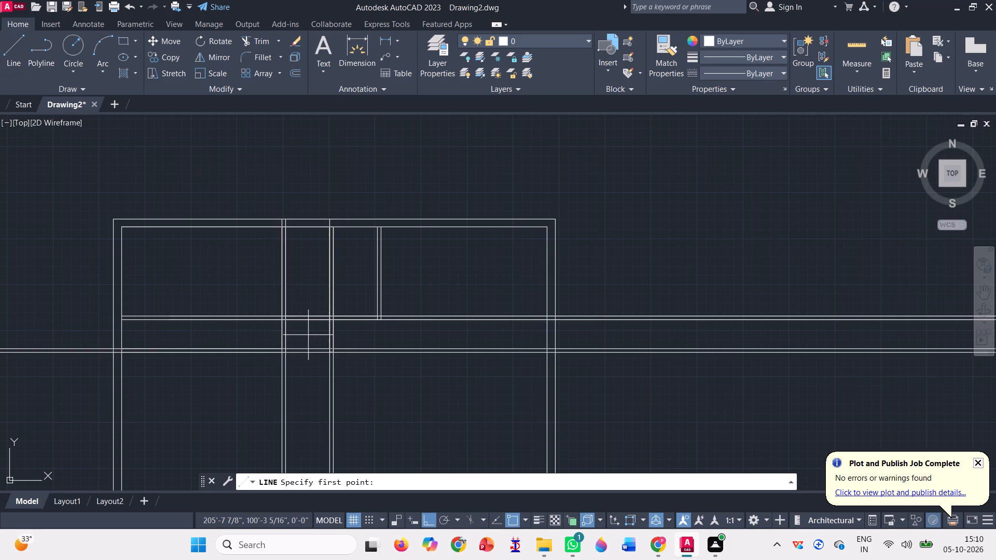
scroll(330, 346, "up", 1)
scroll(390, 308, "up", 4)
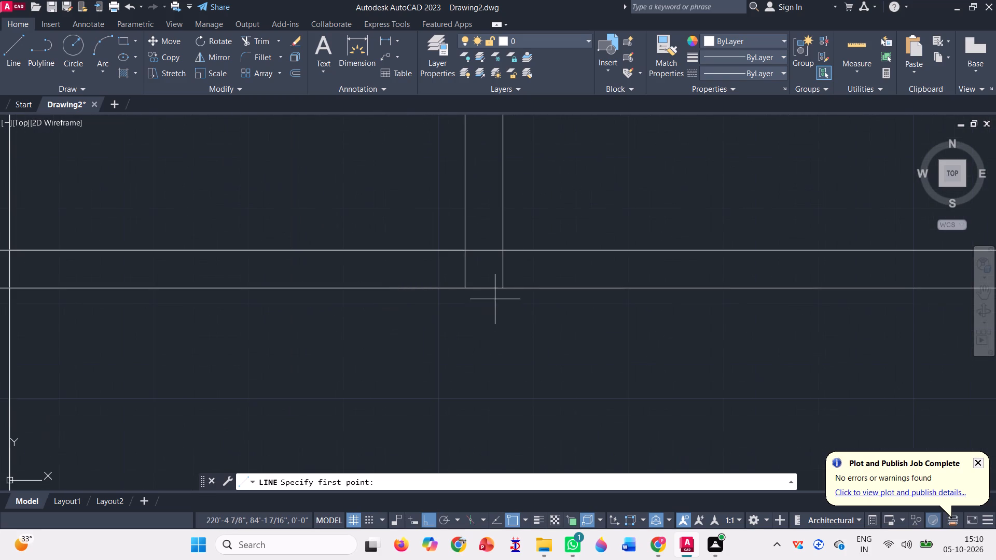
left_click(503, 289)
scroll(495, 247, "down", 1)
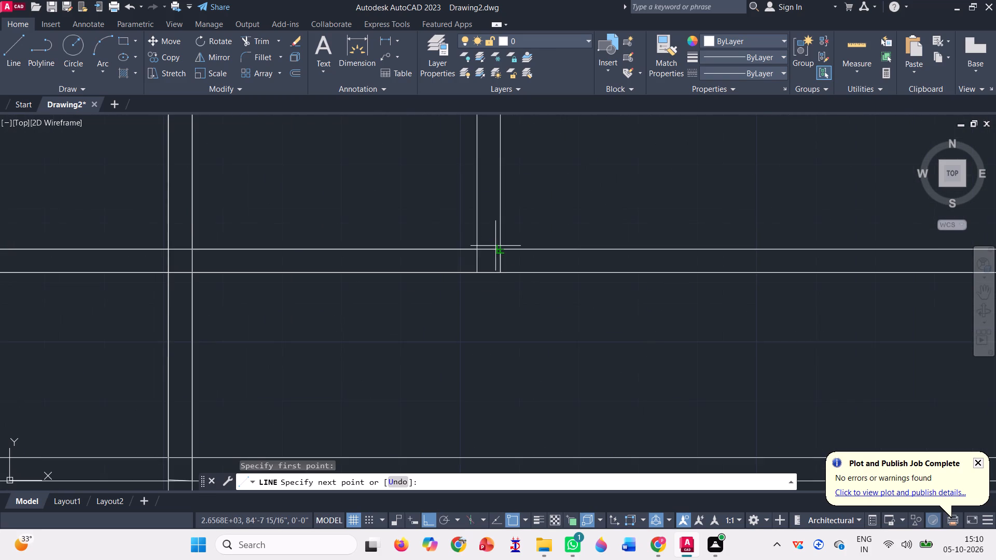
scroll(503, 328, "down", 3)
scroll(498, 358, "up", 5)
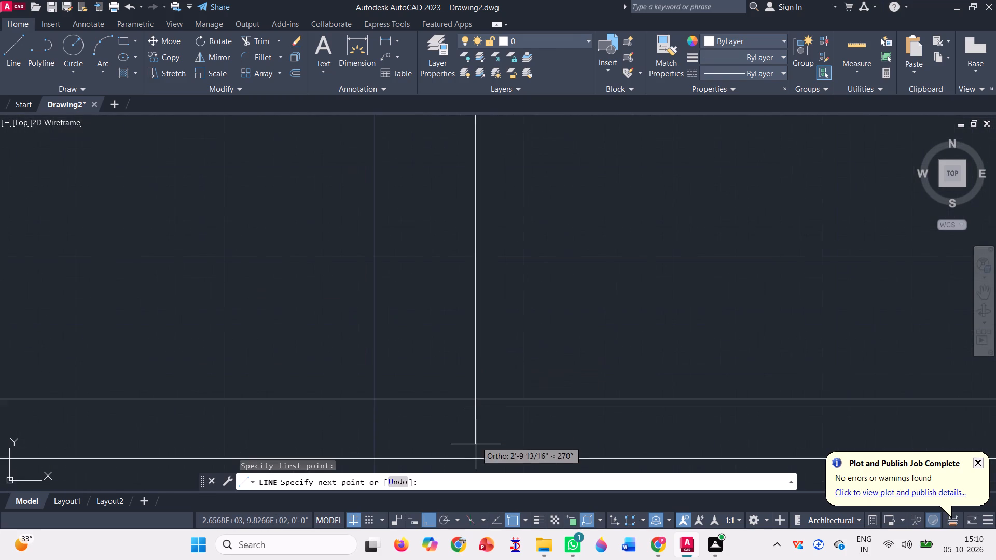
left_click(475, 462)
scroll(420, 447, "down", 4)
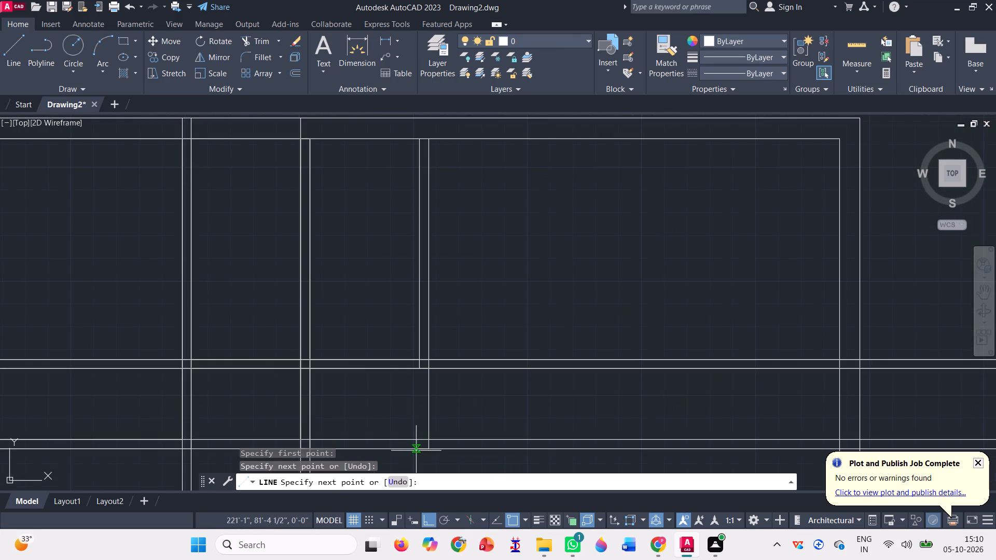
left_click(420, 370)
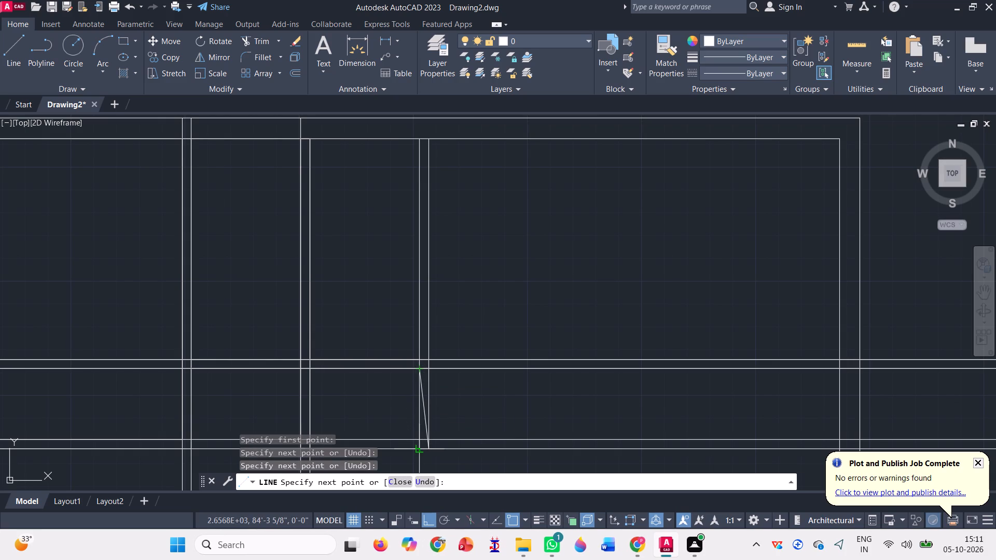
left_click(418, 446)
key("Return")
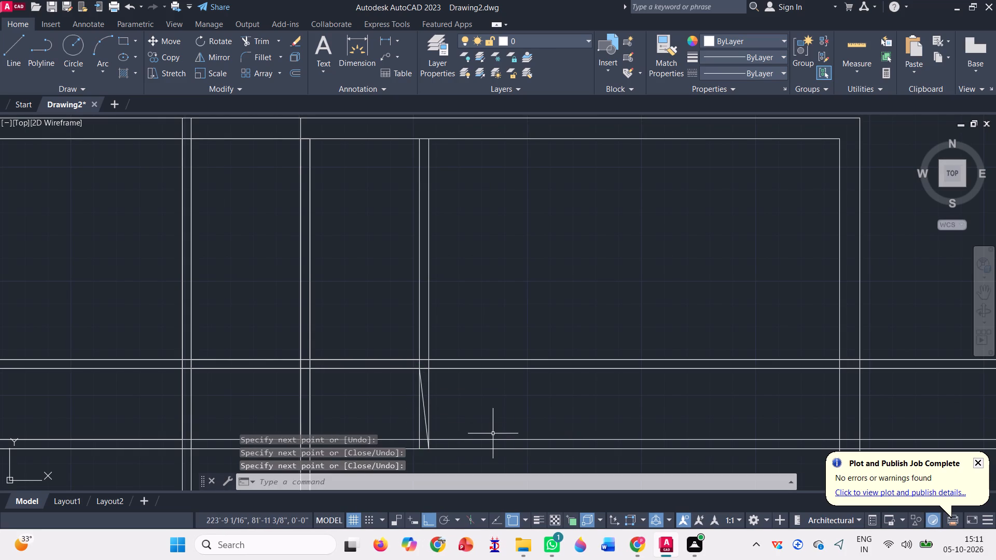
Delete the stray diagonal line between the third partition's two extended faces.
scroll(437, 412, "up", 3)
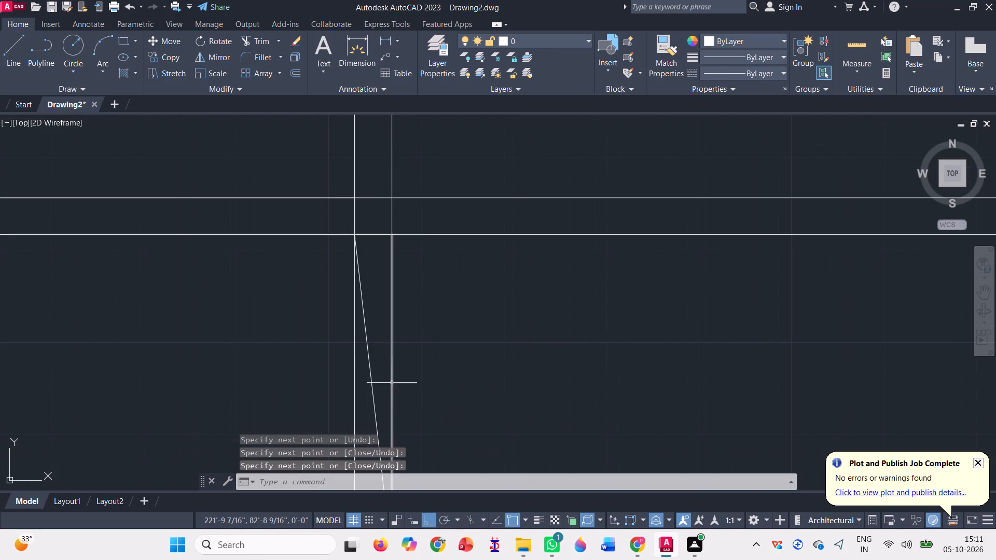
left_click(364, 354)
double_click(376, 346)
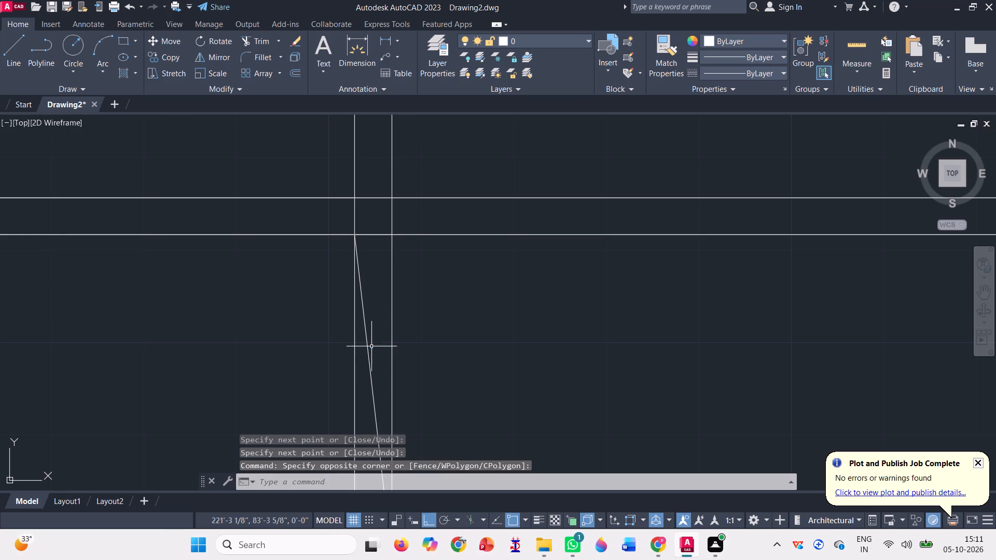
left_click(369, 365)
key("Delete")
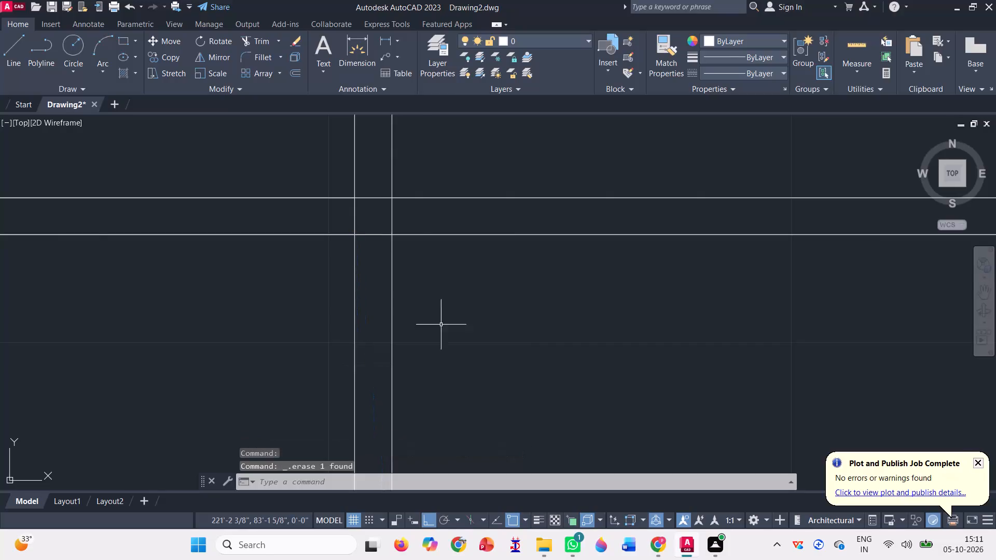
Trim the lower horizontal pair between the first and second and between the second and third vertical partitions.
scroll(474, 296, "down", 3)
scroll(469, 208, "down", 1)
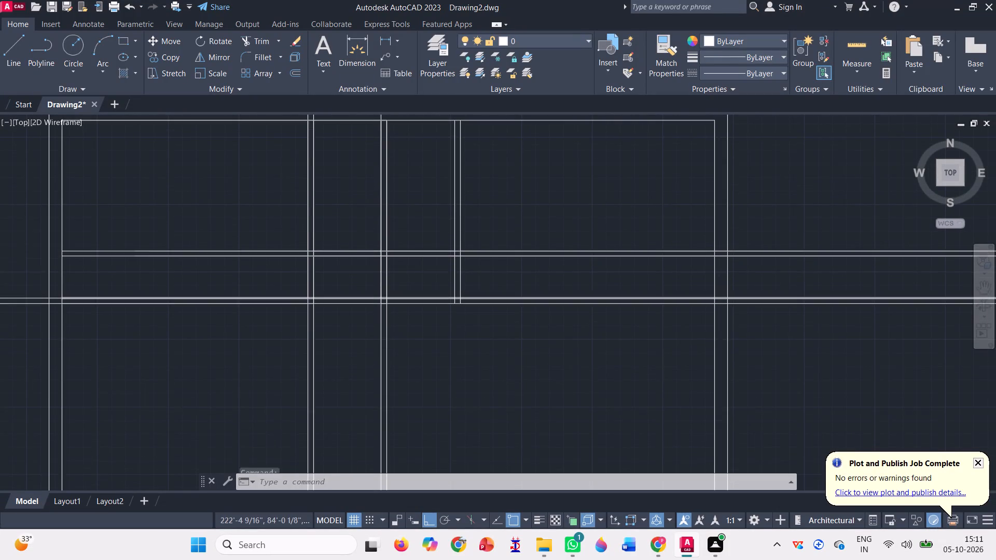
left_click(253, 46)
left_click(416, 285)
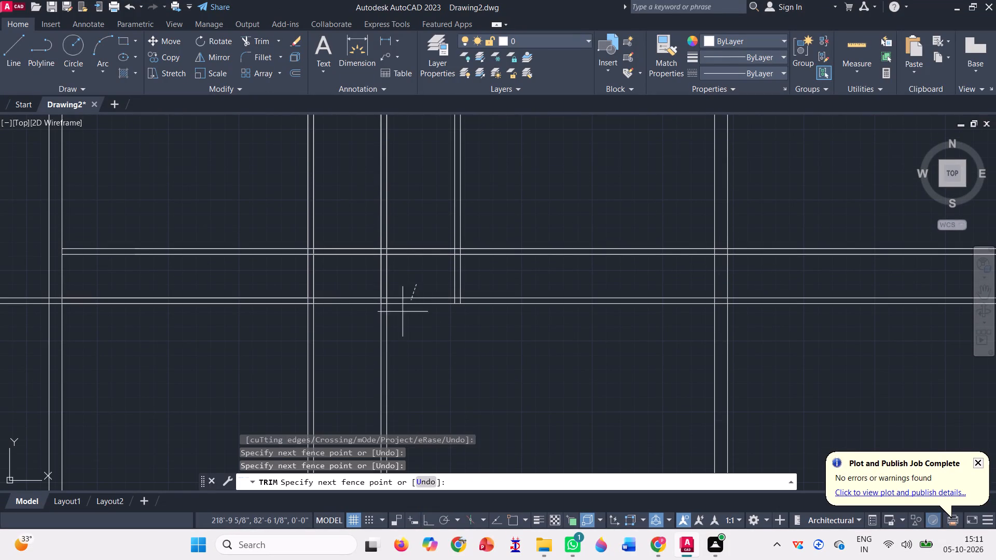
left_click(412, 311)
left_click(355, 283)
left_click(335, 357)
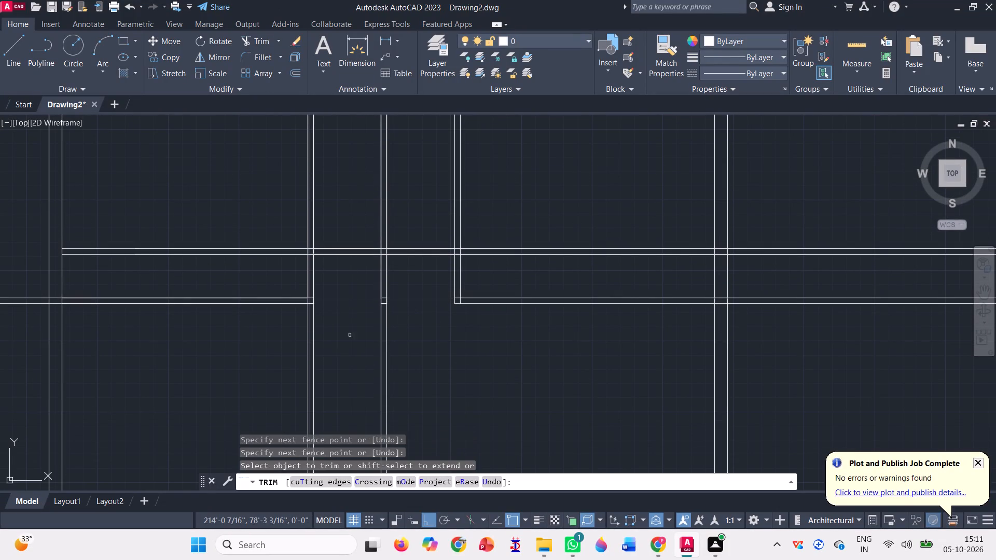
Trim the upper horizontal pair inside the top-left room and between the third partition and the right outer wall.
scroll(353, 329, "down", 1)
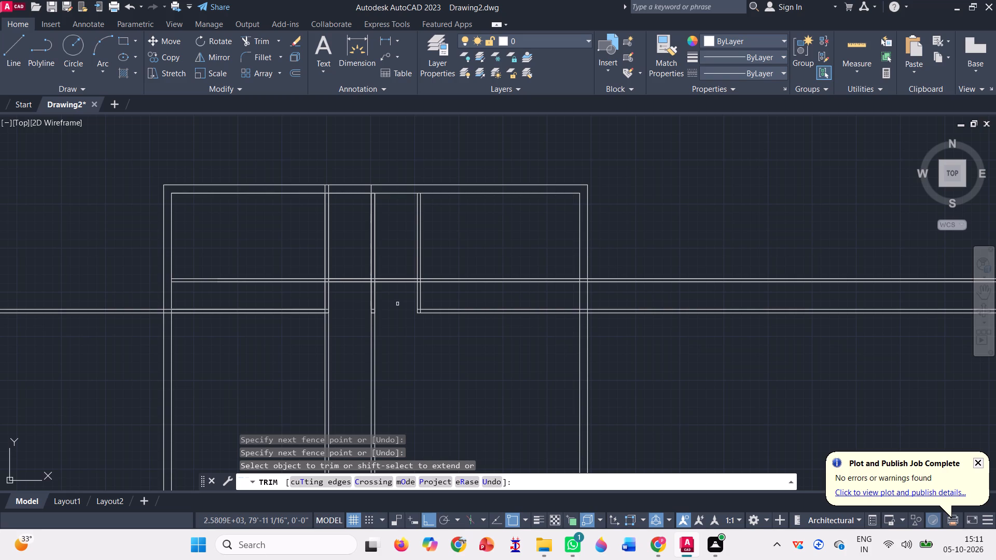
left_click(283, 291)
left_click(284, 258)
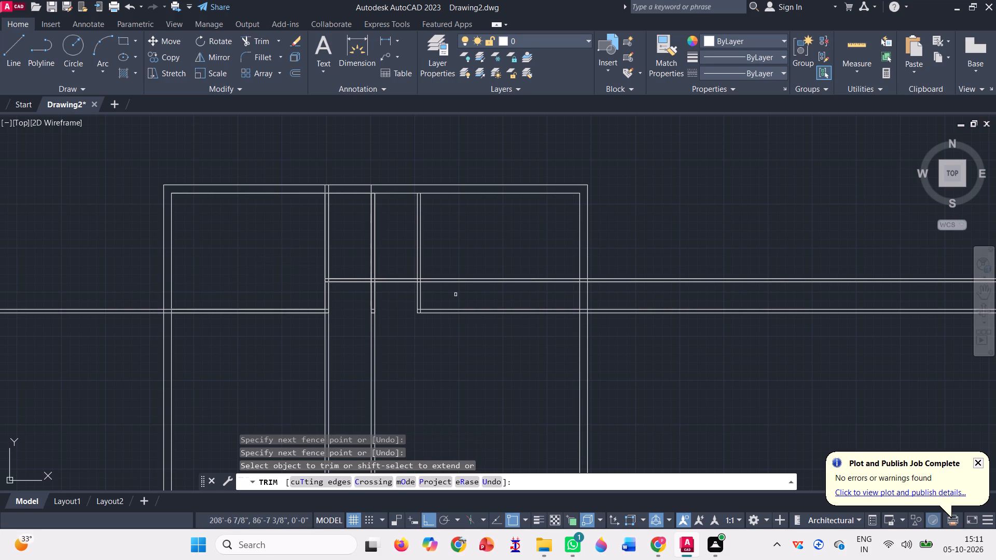
left_click(454, 291)
left_click(454, 246)
scroll(411, 357, "down", 1)
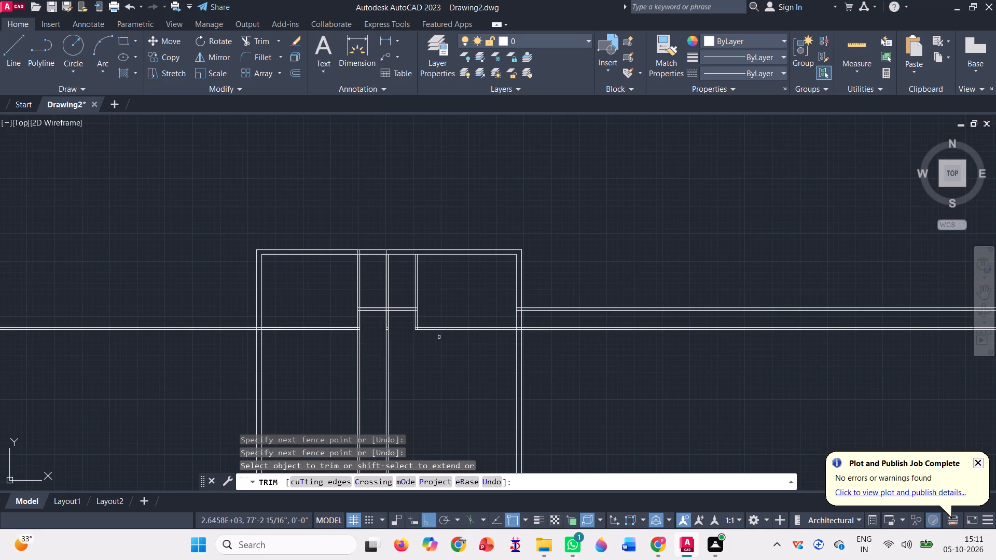
Trim the upper horizontal pair's segments within the right outer wall's thickness.
scroll(523, 325, "up", 6)
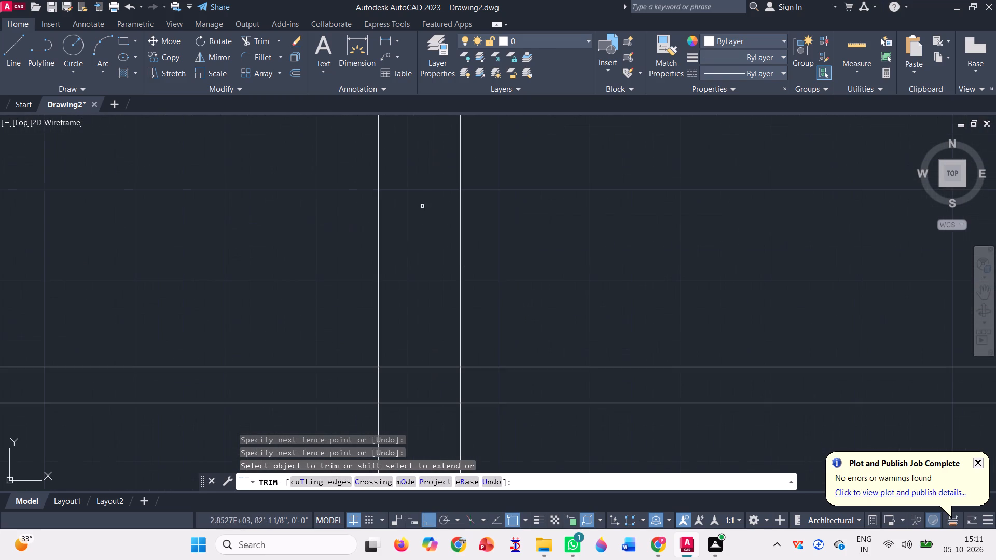
scroll(419, 210, "down", 3)
left_click(435, 195)
left_click_drag(468, 194, 470, 190)
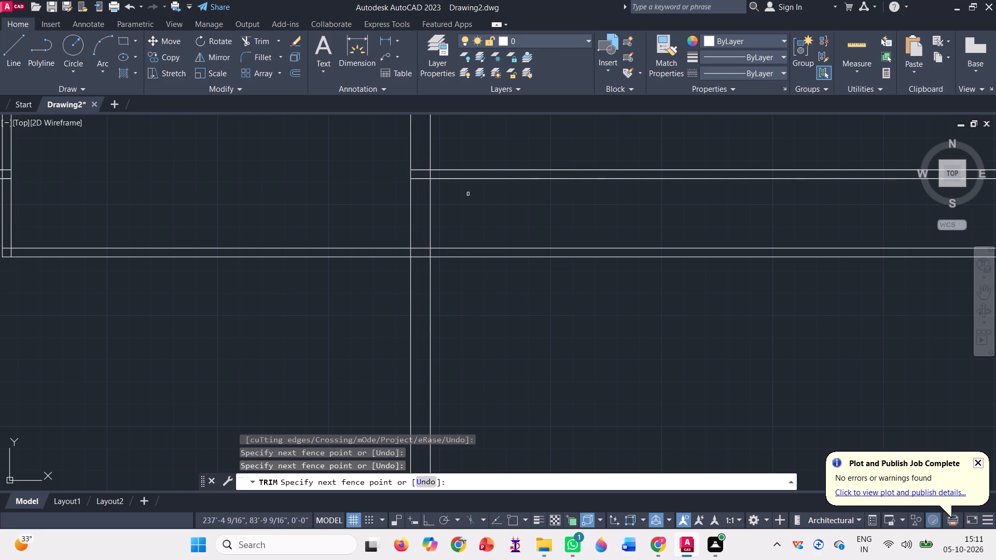
left_click_drag(470, 190, 474, 187)
scroll(420, 186, "up", 4)
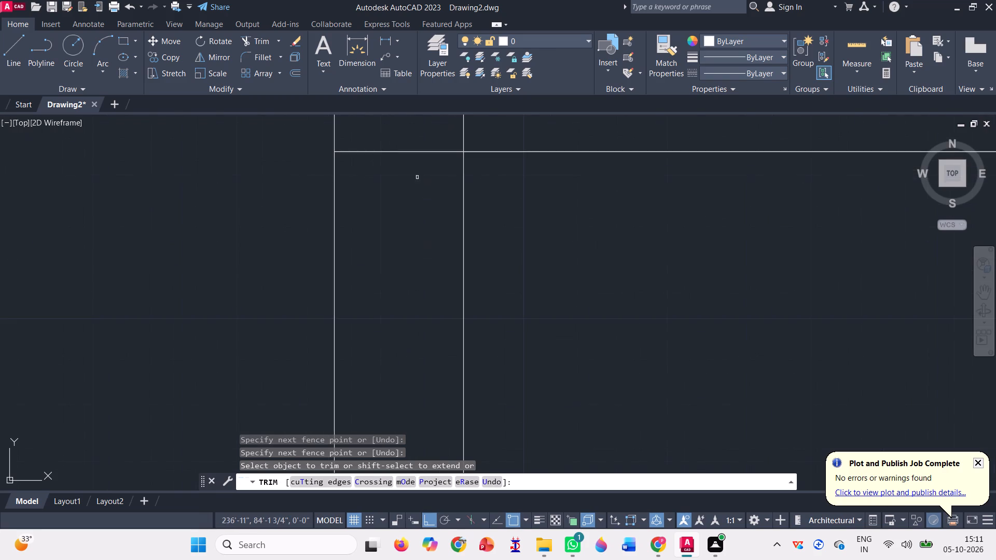
scroll(393, 198, "down", 2)
scroll(407, 134, "up", 1)
left_click(397, 152)
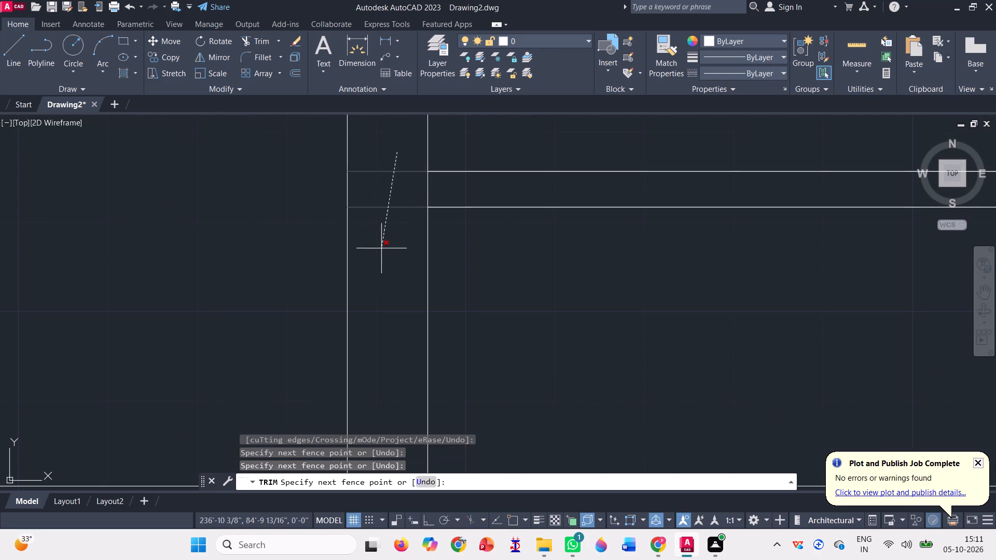
left_click(383, 248)
Trim the leftover short lines crossing the second vertical partition at the lower horizontal pair's level.
scroll(383, 248, "down", 3)
scroll(444, 202, "down", 3)
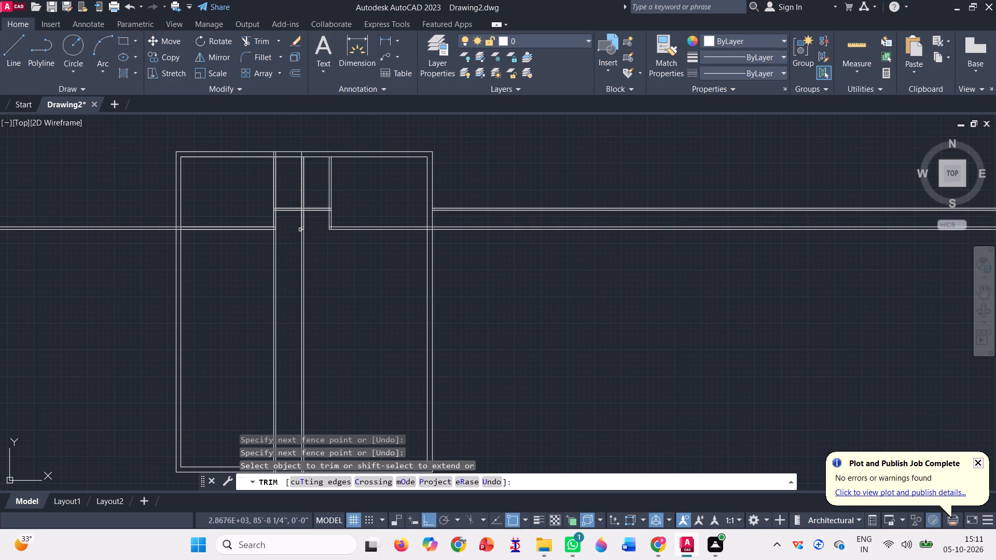
scroll(303, 227, "up", 8)
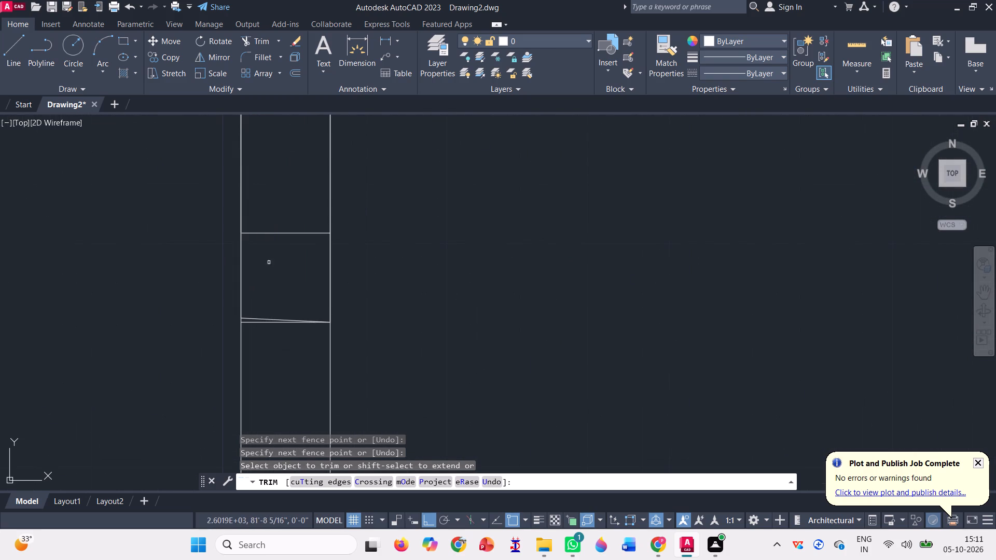
left_click(274, 347)
left_click(278, 218)
Trim the overlapping inner lines where the third partition meets the lower horizontal pair, forming a clean corner.
scroll(291, 218, "down", 3)
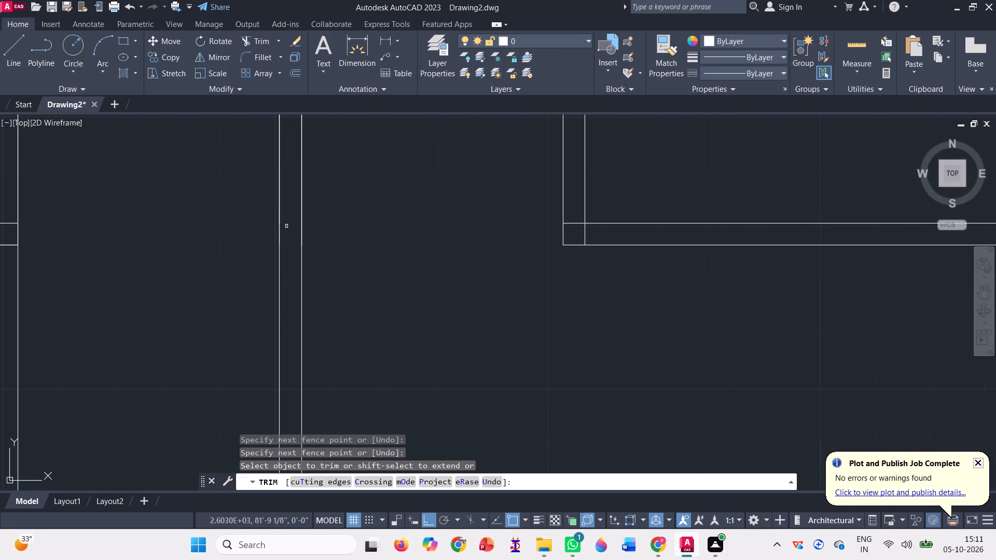
scroll(603, 240, "up", 3)
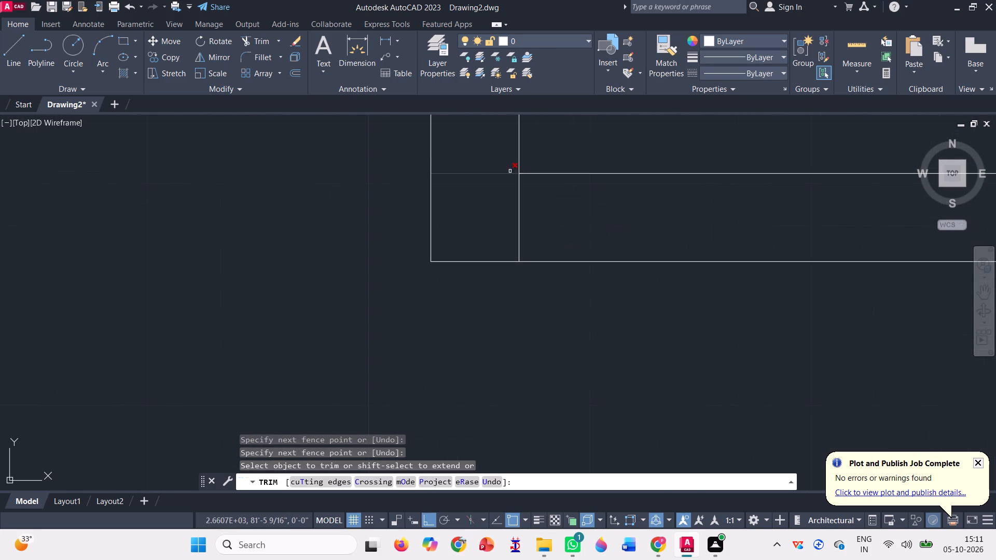
left_click(489, 158)
left_click(526, 199)
scroll(515, 220, "down", 5)
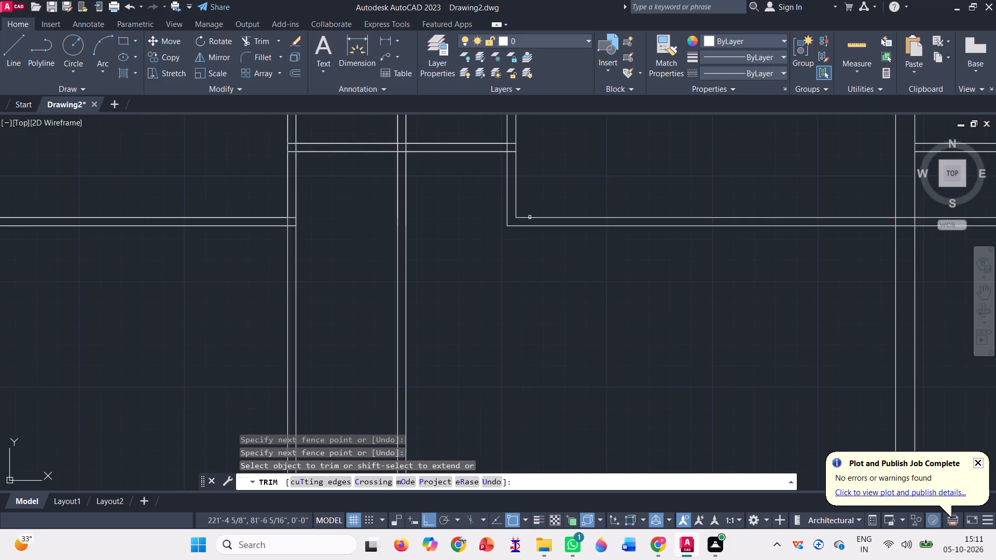
Trim the overlapping inner lines where the first vertical partition meets the lower horizontal pair below the top-left room.
scroll(533, 220, "down", 1)
scroll(379, 233, "up", 3)
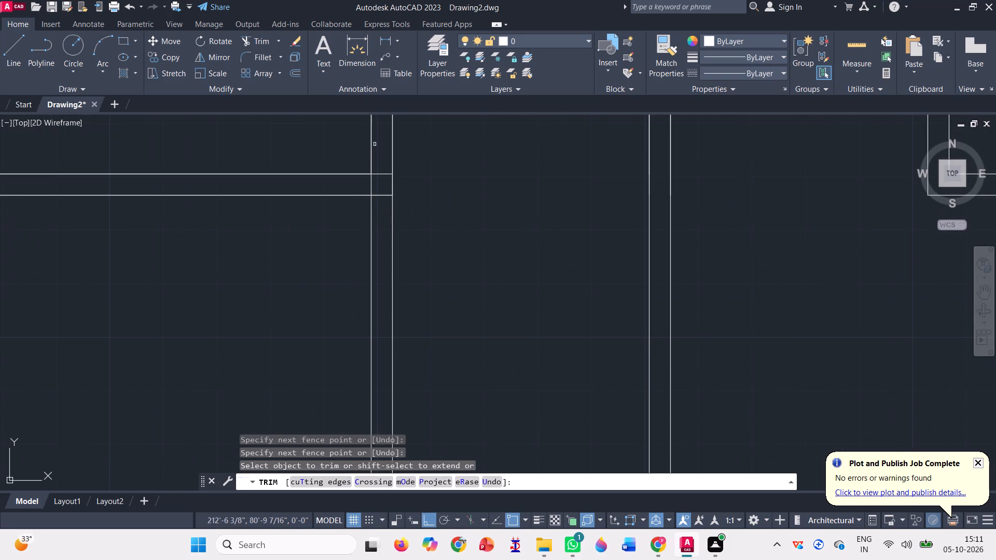
scroll(376, 150, "up", 2)
left_click(374, 207)
left_click(354, 240)
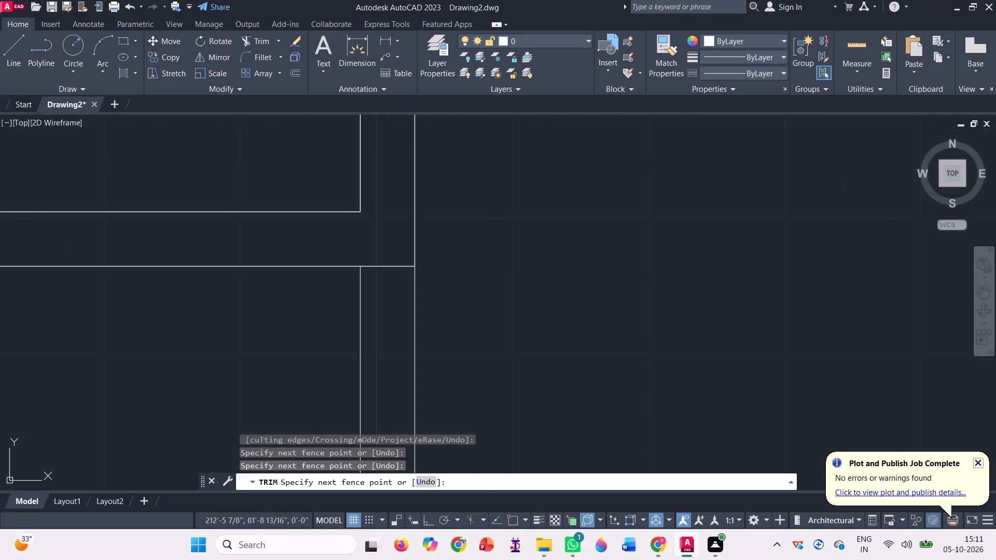
Trim the upper horizontal pair's segments within the first vertical partition, opening the junction with the narrow rooms' cross wall.
scroll(403, 253, "down", 4)
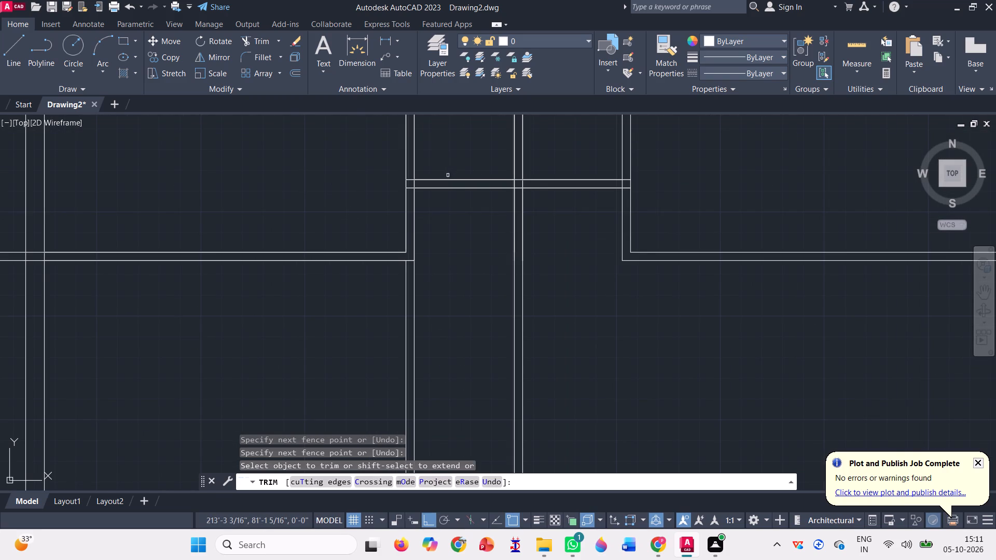
scroll(443, 180, "up", 1)
scroll(386, 178, "up", 4)
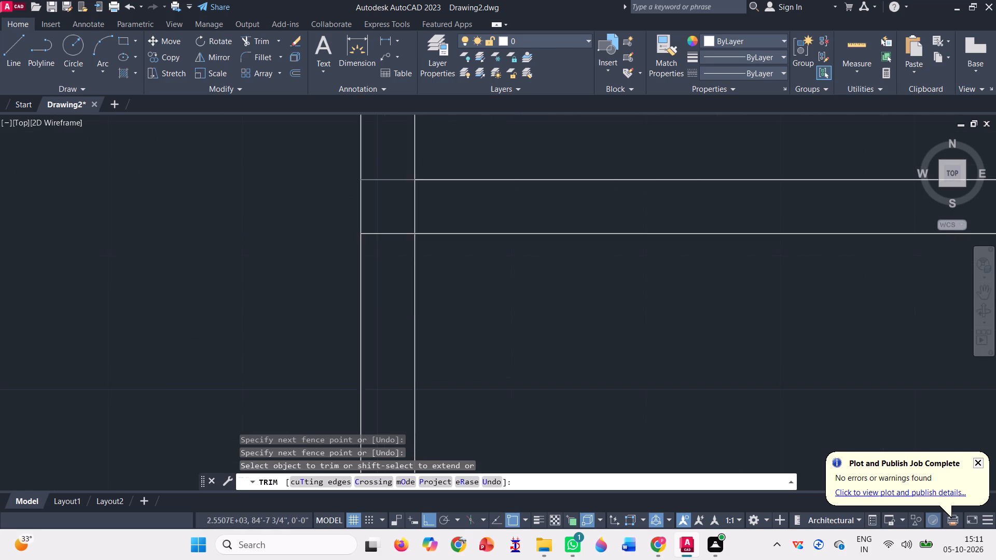
left_click(385, 170)
left_click(439, 228)
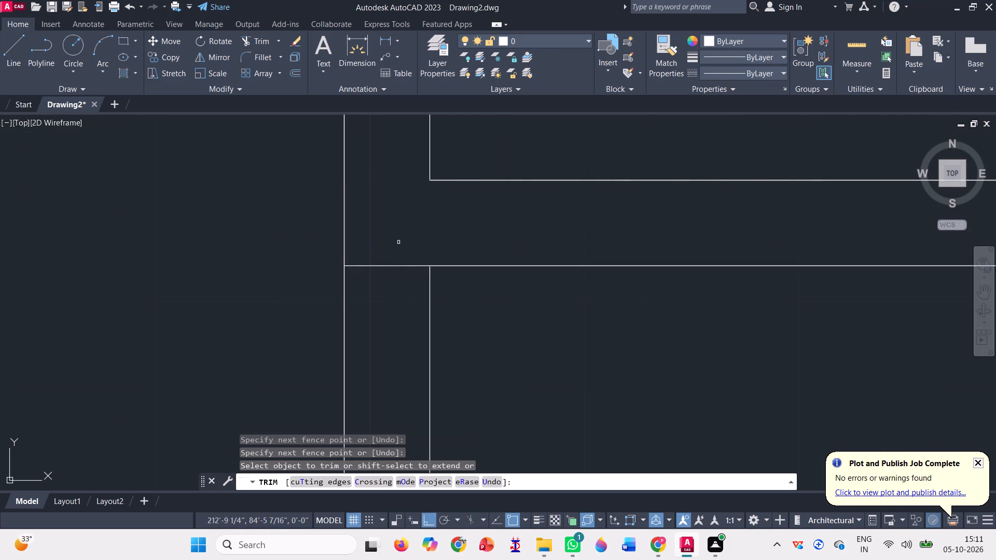
left_click(389, 256)
left_click(384, 284)
Trim all four overlapping segments where the second vertical partition crosses the upper horizontal pair between the narrow rooms.
scroll(184, 236, "down", 3)
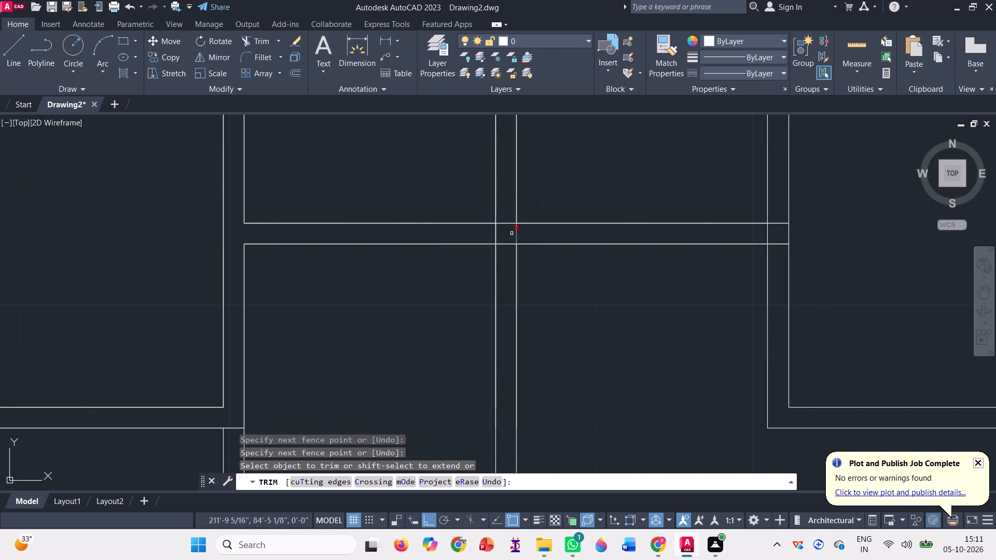
scroll(500, 227, "up", 3)
left_click(454, 250)
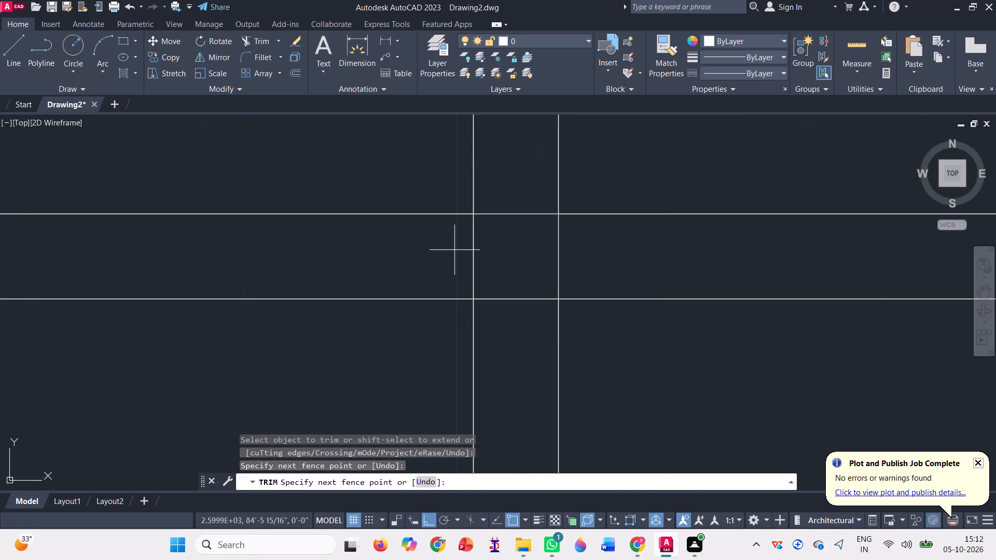
left_click(627, 244)
left_click(525, 325)
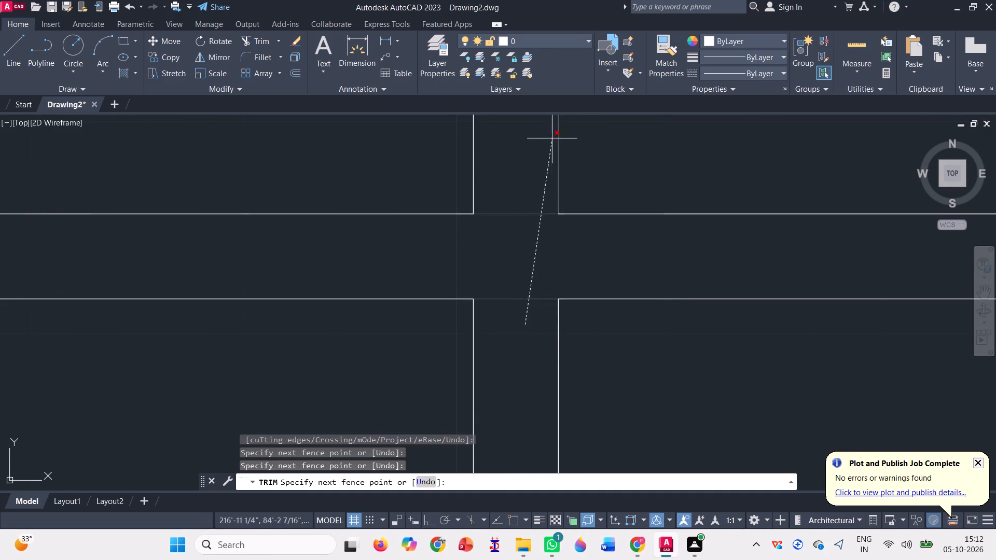
left_click(511, 155)
scroll(495, 231, "down", 3)
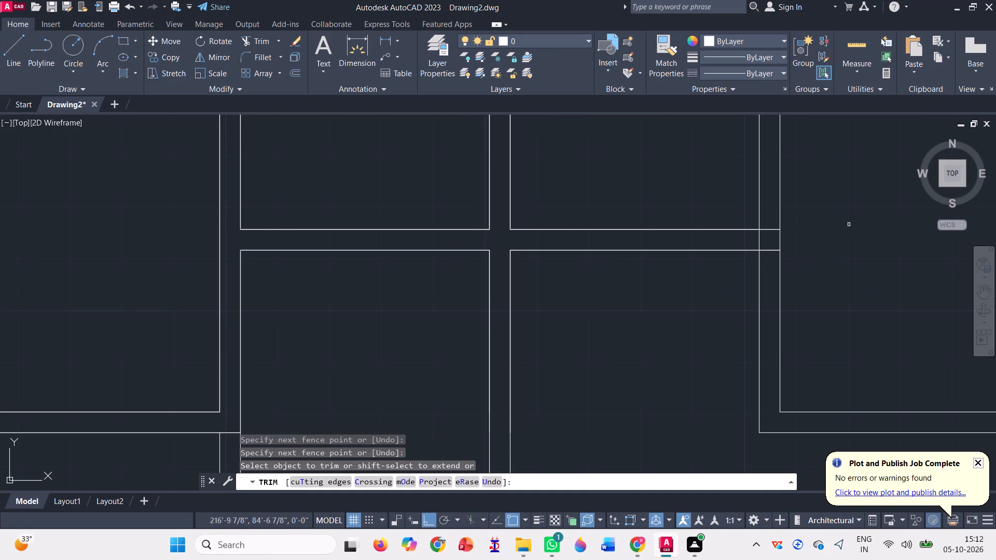
Trim the overlapping lines where the upper horizontal pair meets the third vertical partition, forming an open T-junction.
scroll(809, 221, "up", 2)
left_click(698, 308)
left_click(694, 239)
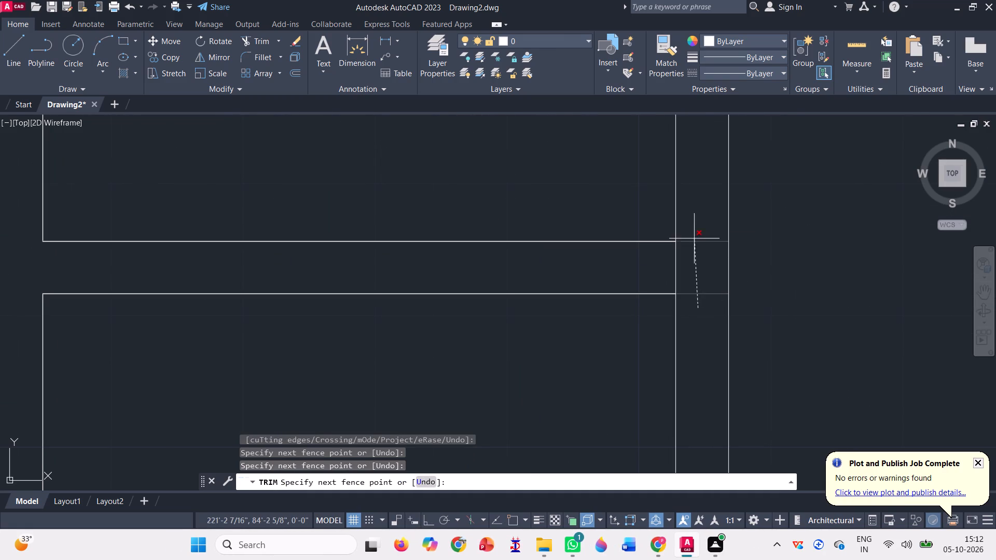
left_click(647, 276)
left_click(703, 277)
scroll(612, 362, "down", 2)
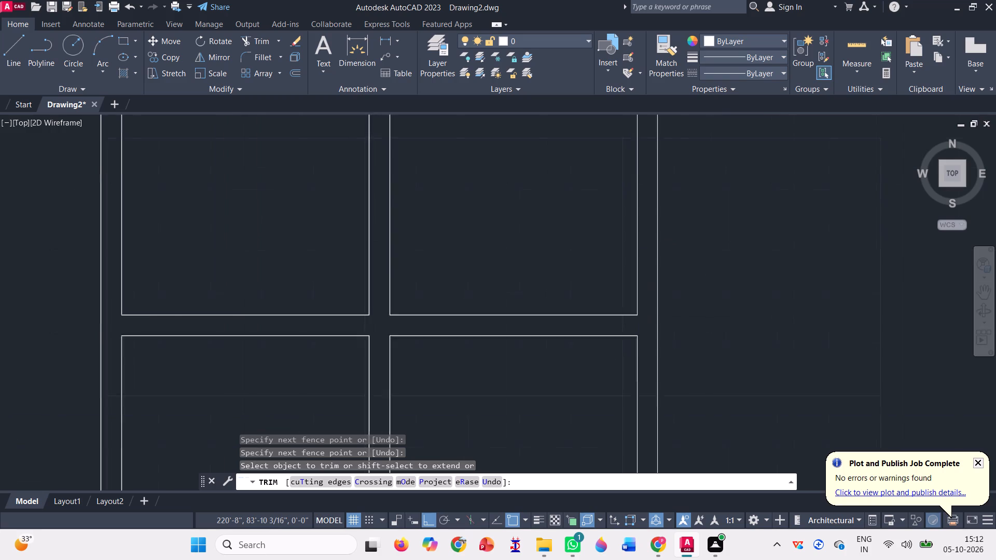
Trim the top outer wall's inner line between the two lines of the third vertical partition.
scroll(612, 364, "down", 3)
scroll(637, 217, "up", 1)
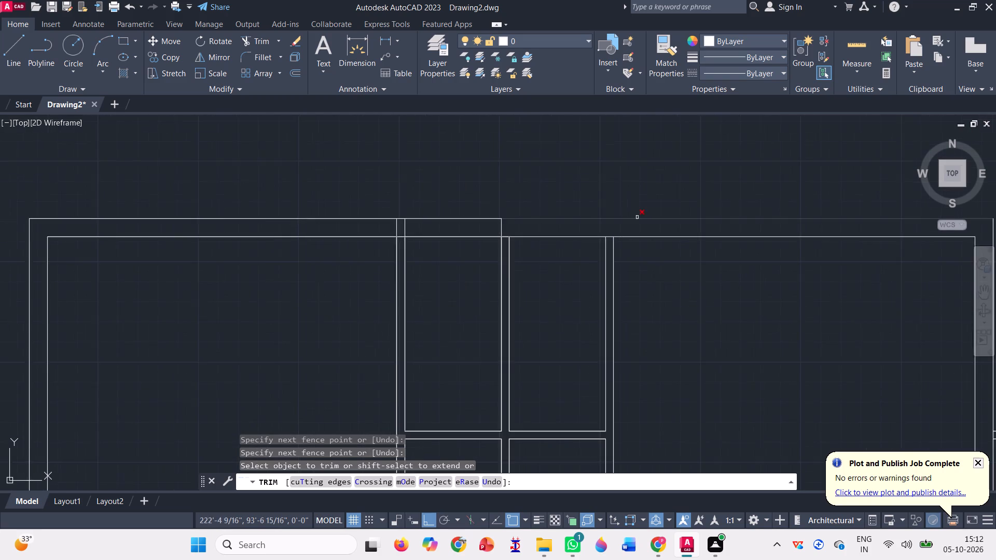
scroll(637, 217, "up", 1)
left_click(591, 261)
left_click(591, 240)
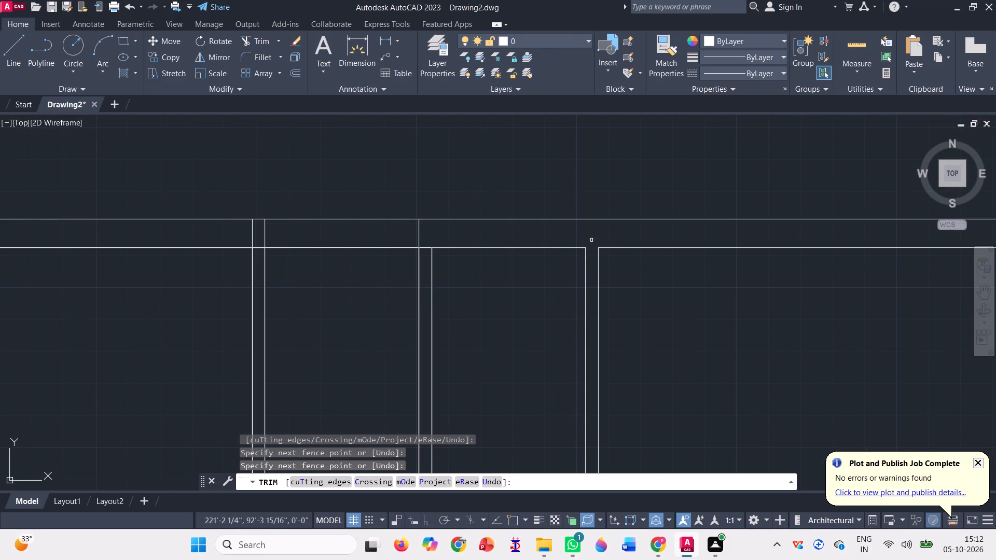
Trim the inner wall line and the partition stub where the second vertical partition meets the top outer wall.
scroll(412, 233, "up", 4)
left_click(466, 352)
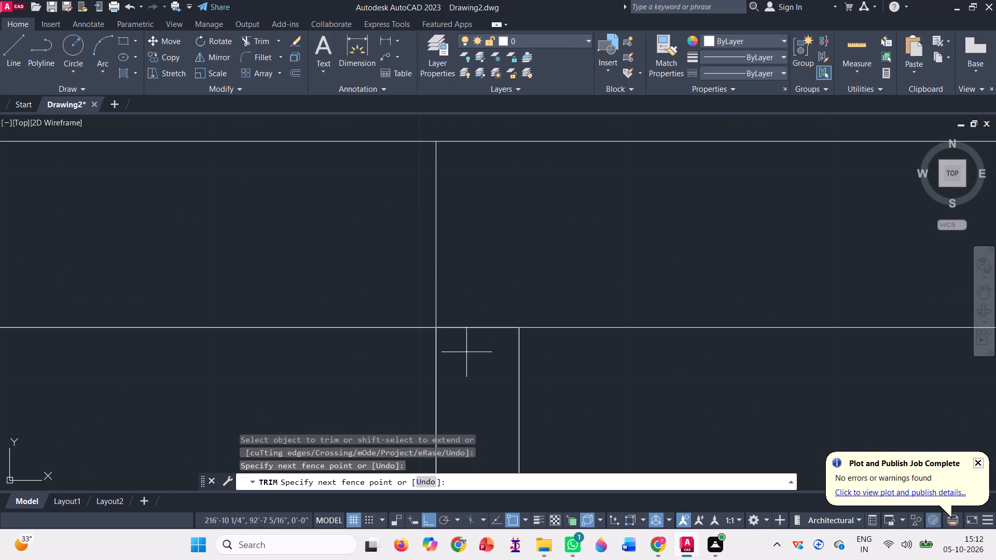
left_click(447, 265)
left_click(426, 253)
left_click(479, 247)
scroll(606, 262, "down", 1)
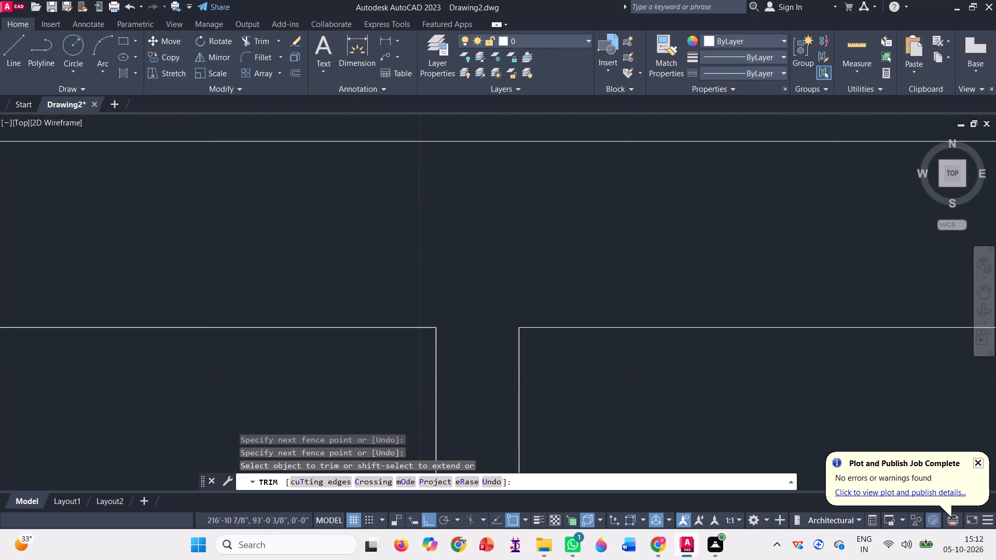
Trim the inner wall line and both partition stubs where the first vertical partition meets the top outer wall.
scroll(607, 260, "down", 2)
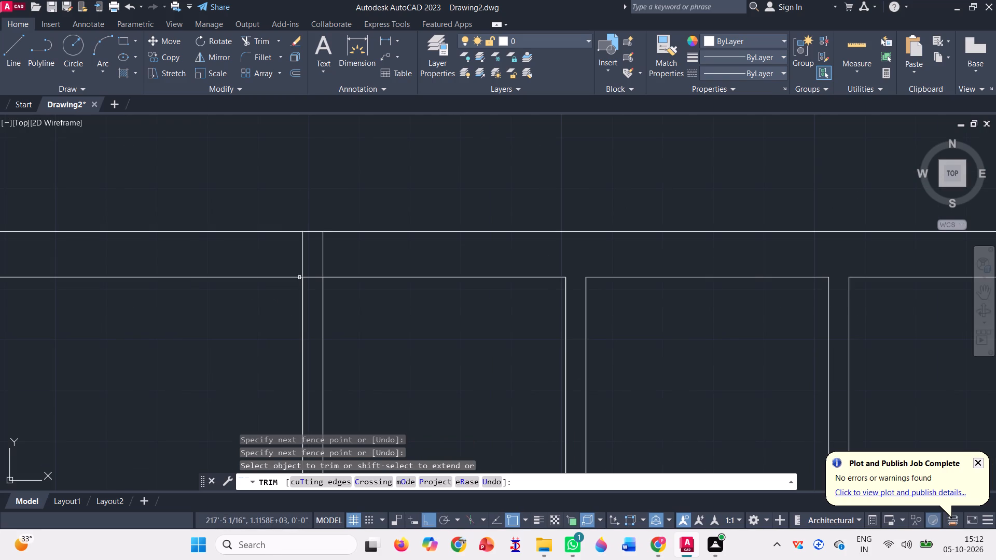
scroll(299, 275, "up", 4)
left_click(347, 312)
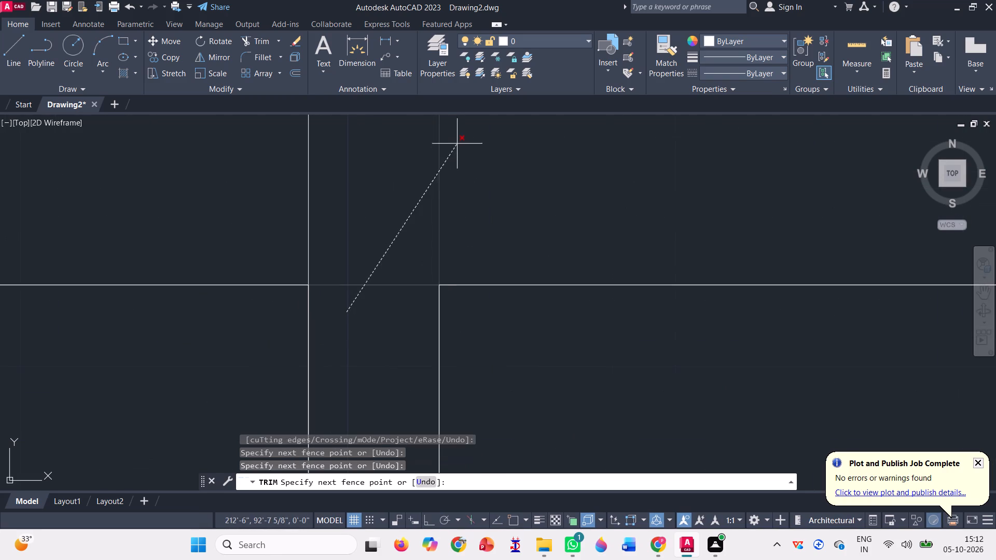
left_click(459, 157)
left_click(285, 166)
left_click(408, 186)
scroll(438, 183, "down", 6)
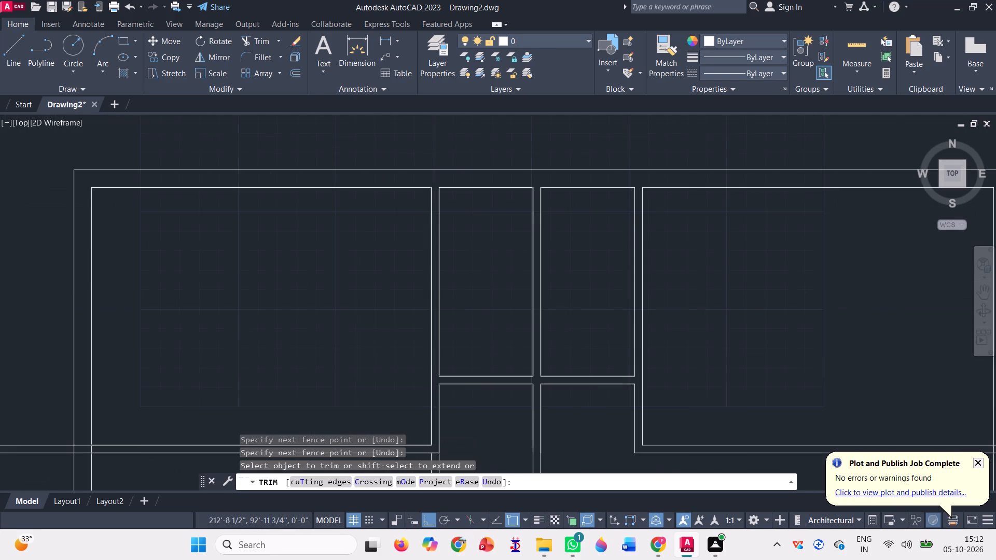
scroll(403, 137, "down", 2)
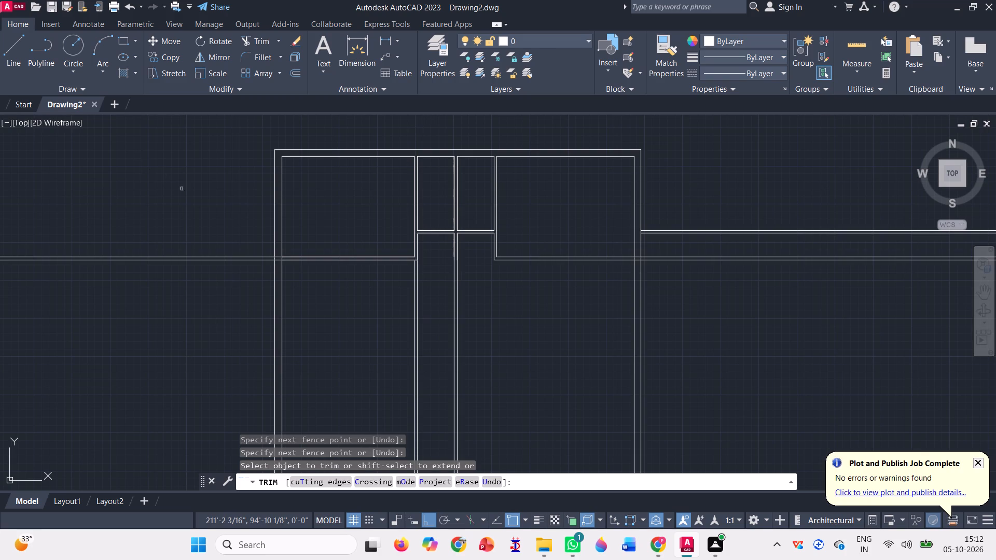
Draw a line from the top-left room's lower wall 4'6" down the left outer wall's inner face and across to the first partition.
left_click(12, 61)
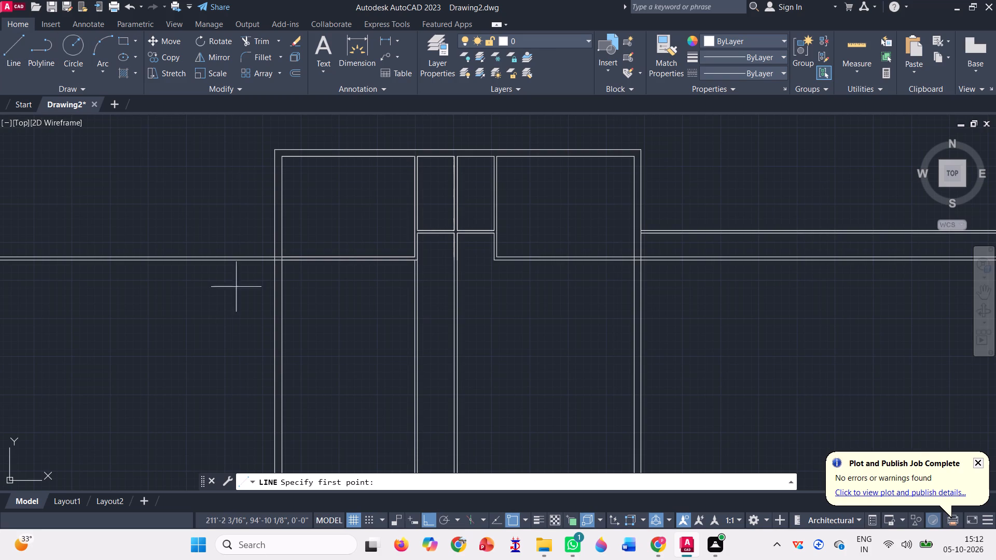
scroll(317, 200, "down", 1)
scroll(283, 242, "up", 3)
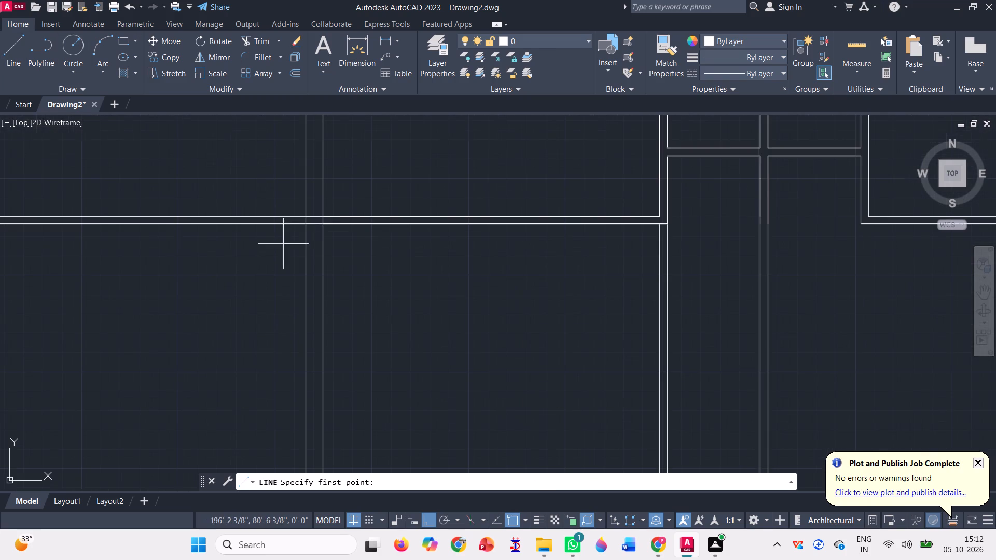
scroll(325, 226, "up", 5)
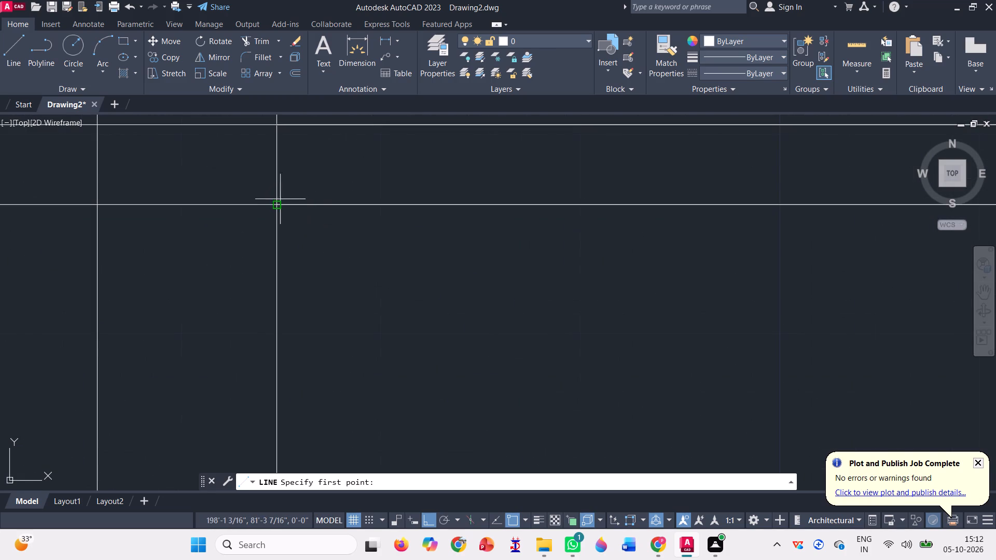
left_click(278, 203)
scroll(292, 193, "down", 3)
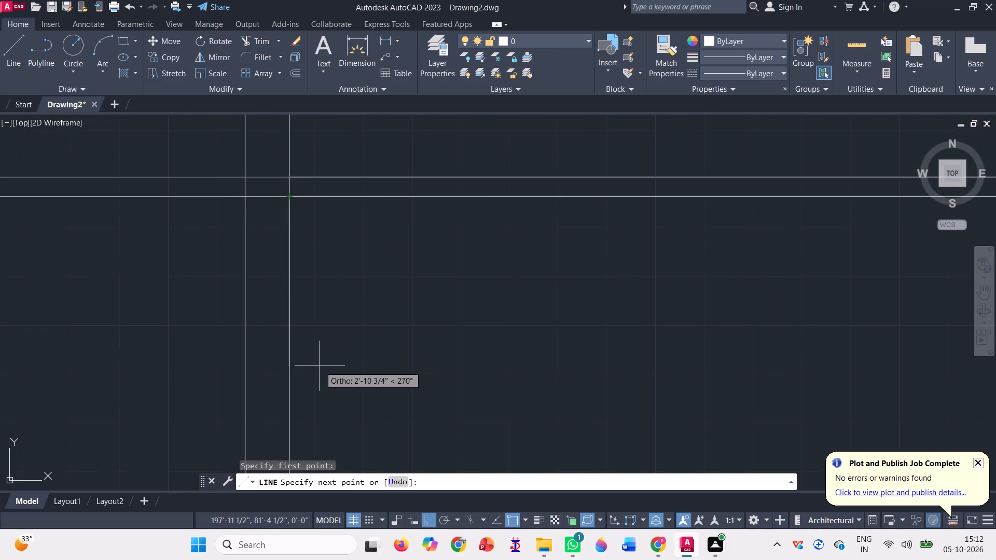
type("4'6\"")
key("Return")
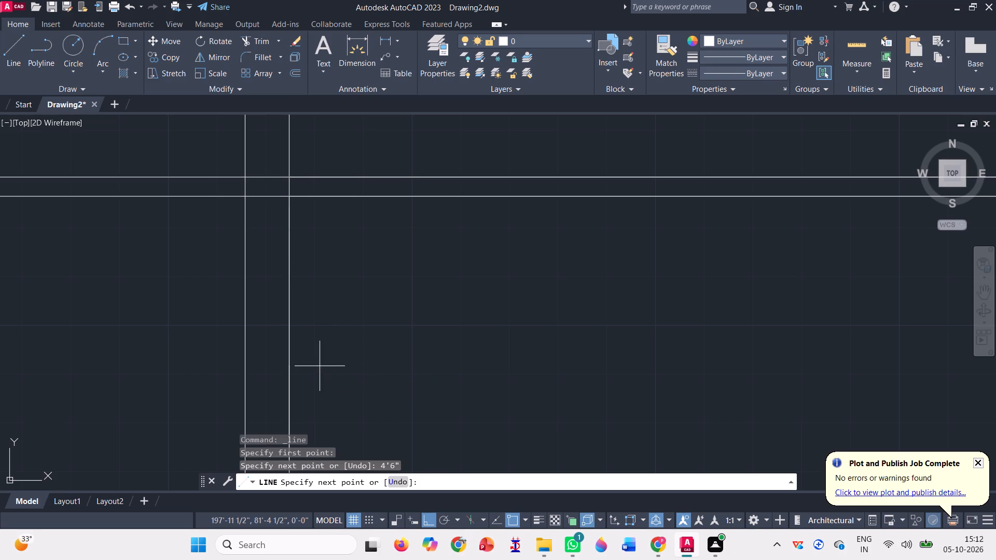
scroll(320, 366, "down", 2)
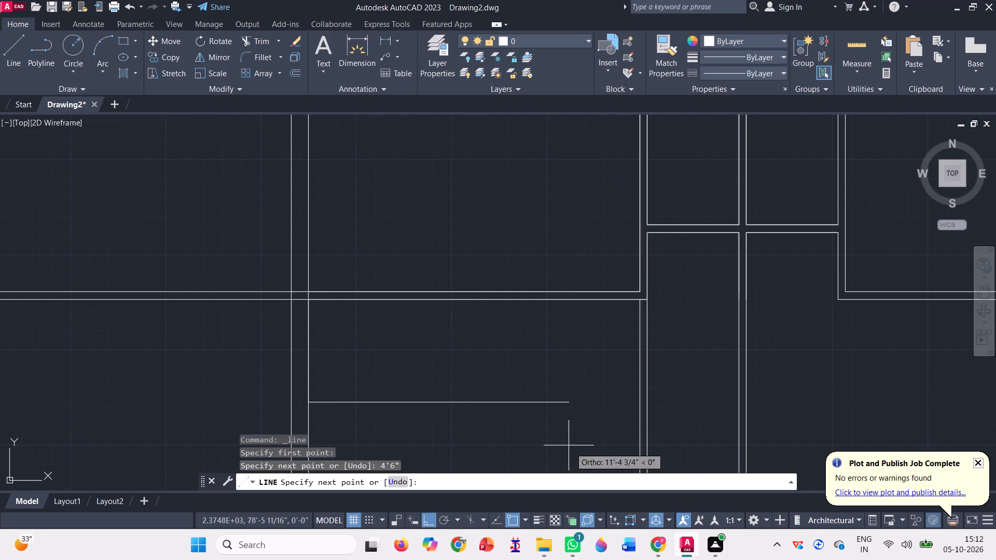
left_click(637, 403)
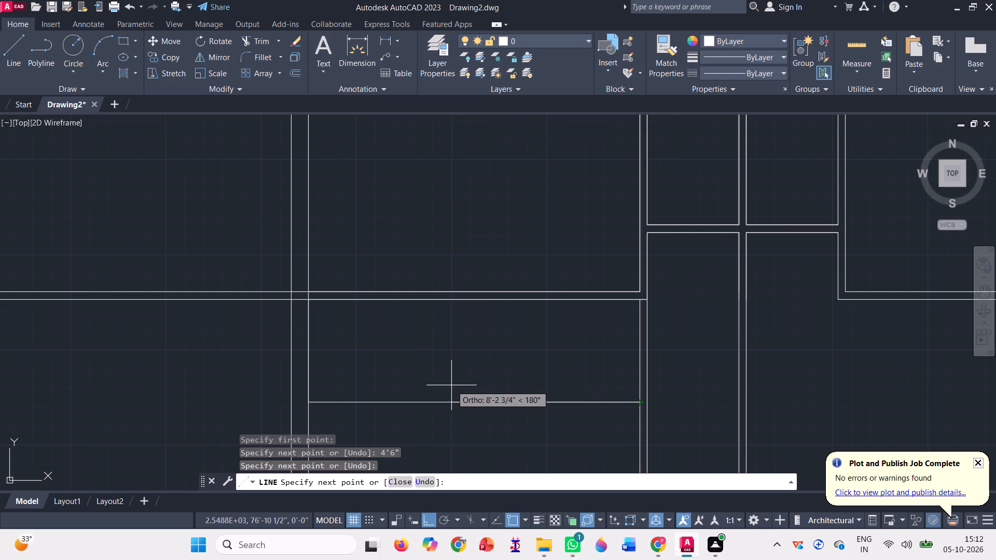
Continue the line 9'6" back from the first partition and up to the underside of the top-left room's lower wall.
type("9'6\"")
key("Return")
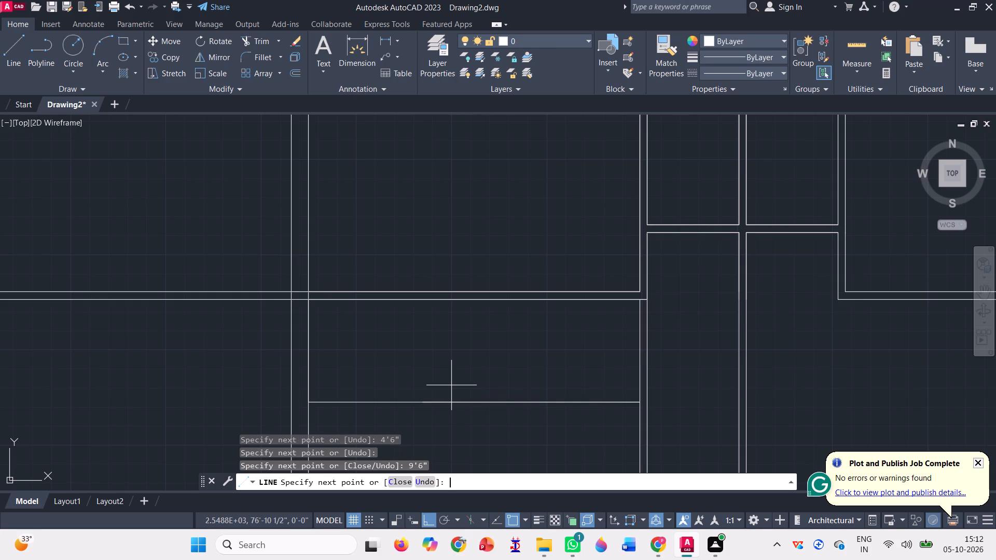
left_click(422, 300)
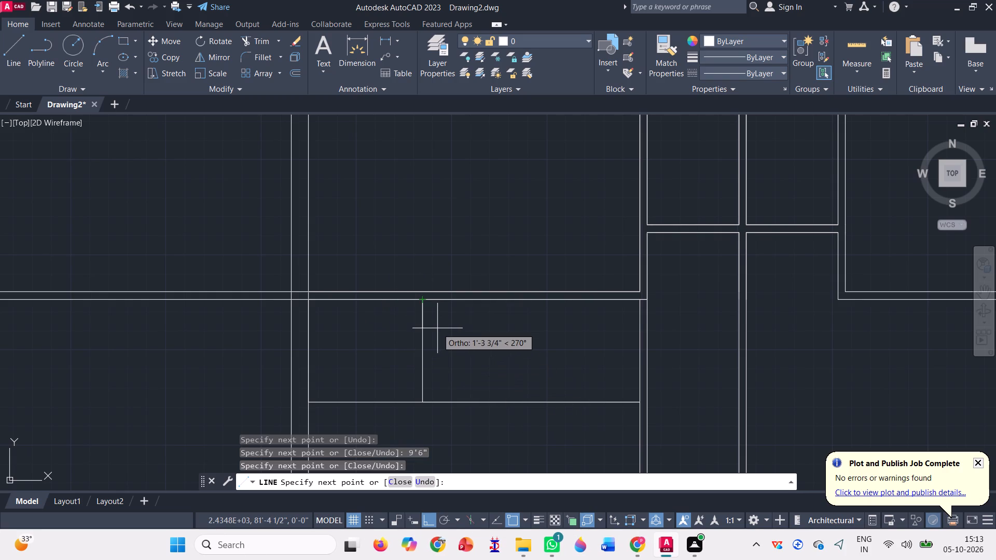
key("space")
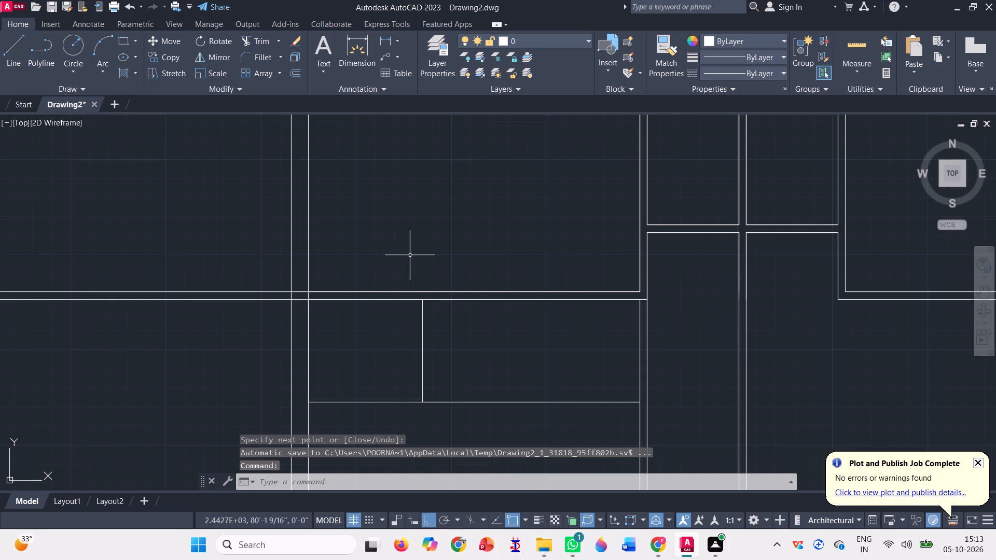
Draw a 4" line rightward from the new vertical line and down to the new horizontal line to mark the partition thickness.
left_click(16, 44)
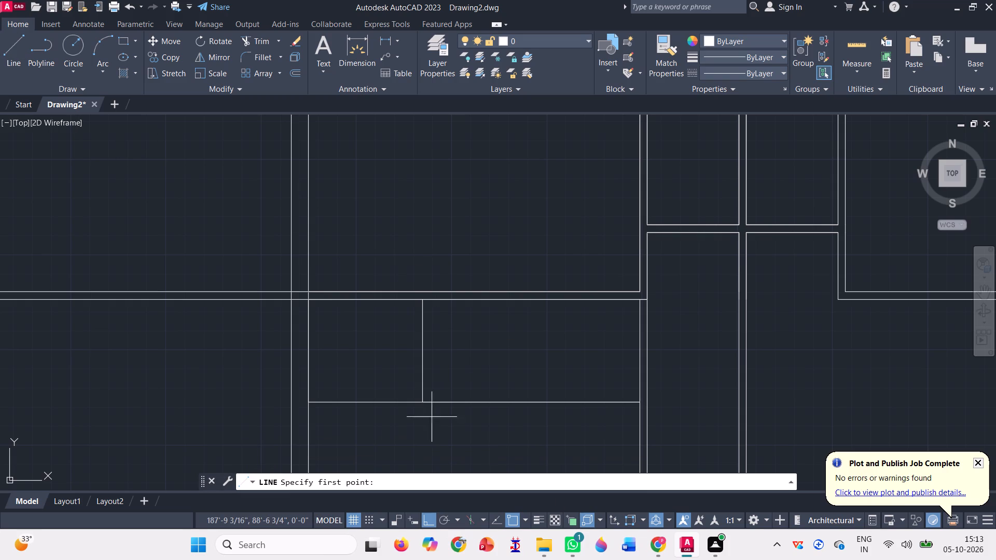
left_click(422, 344)
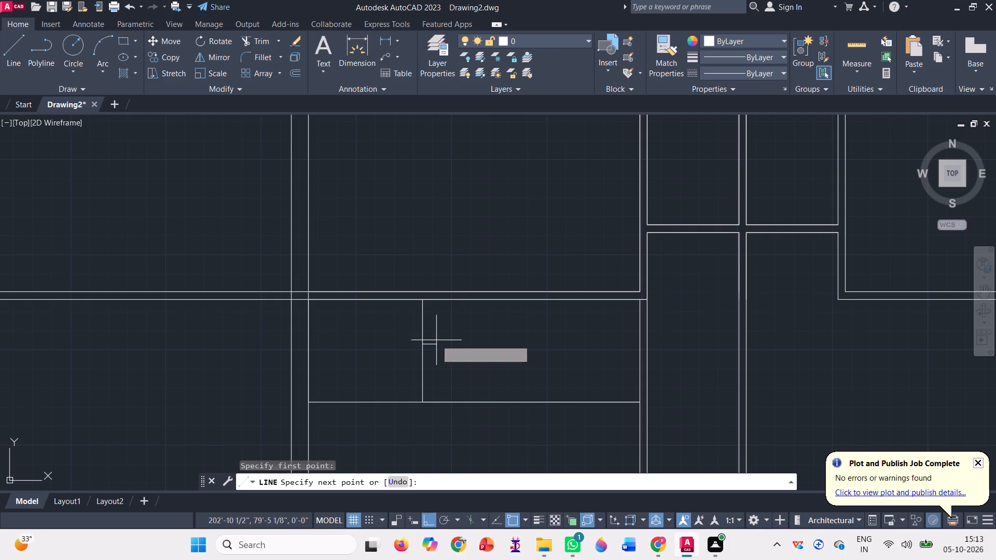
type("0'4\"")
key("Return")
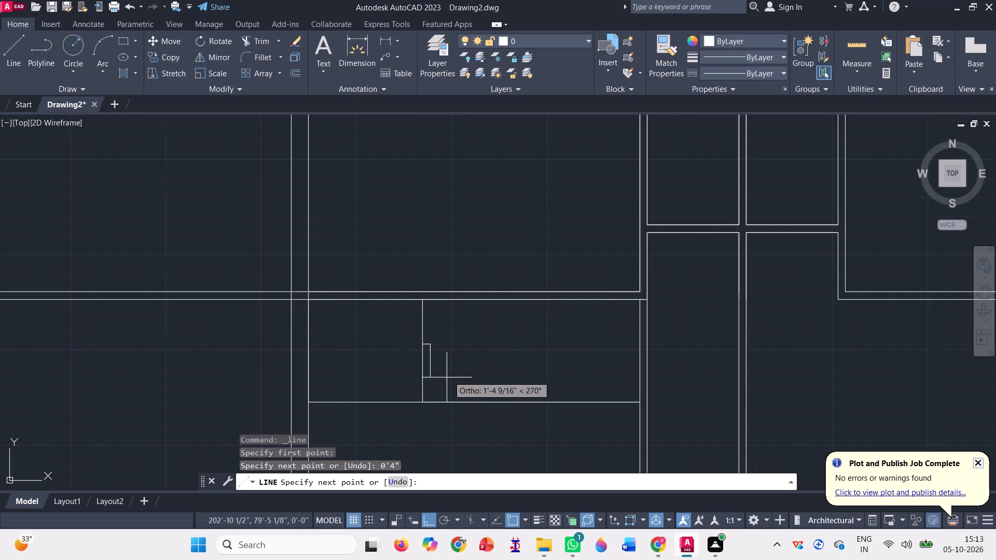
scroll(424, 408, "up", 3)
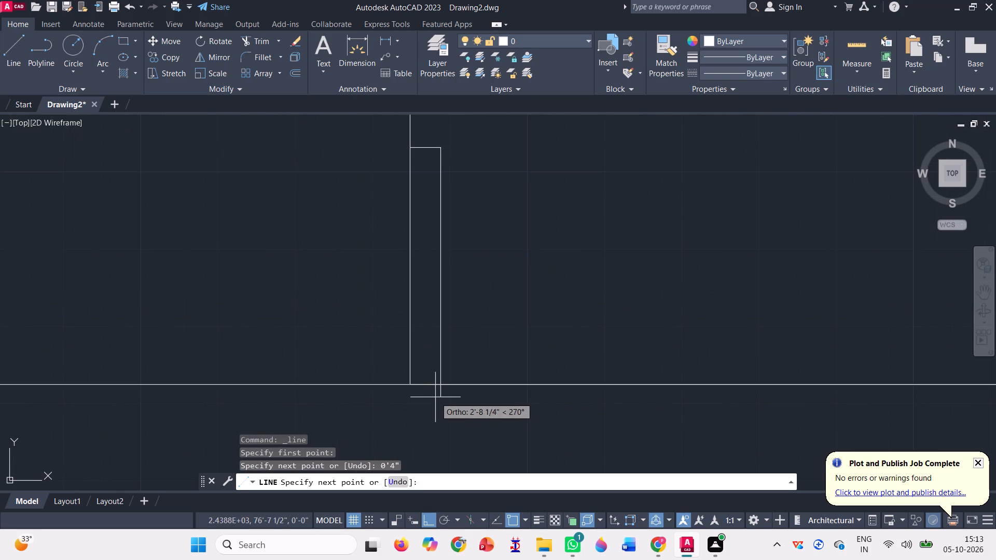
left_click(440, 384)
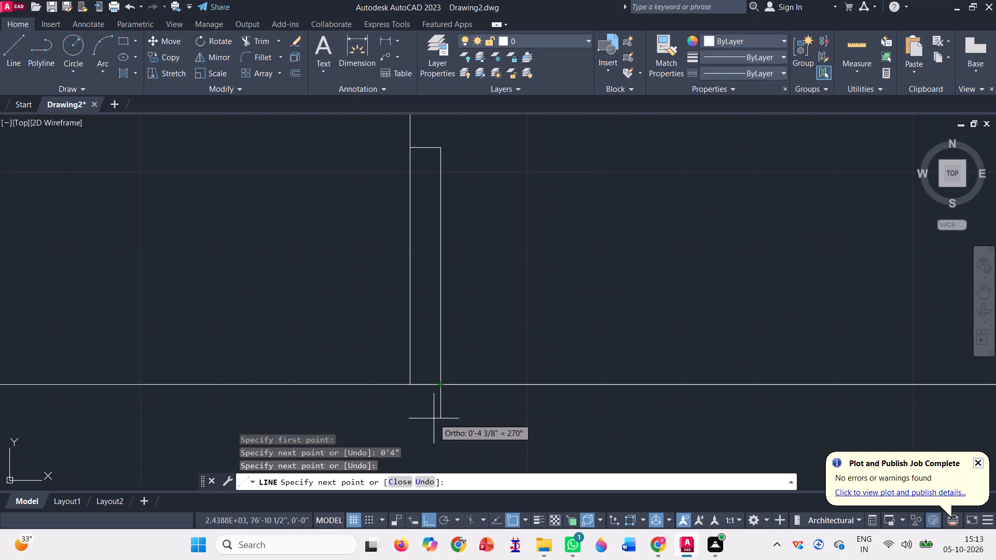
key("space")
scroll(420, 423, "down", 2)
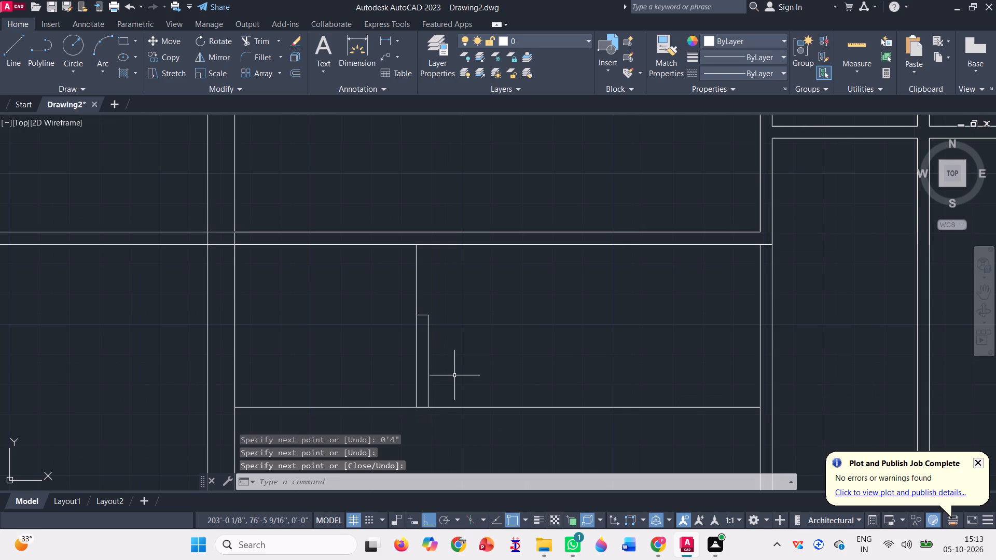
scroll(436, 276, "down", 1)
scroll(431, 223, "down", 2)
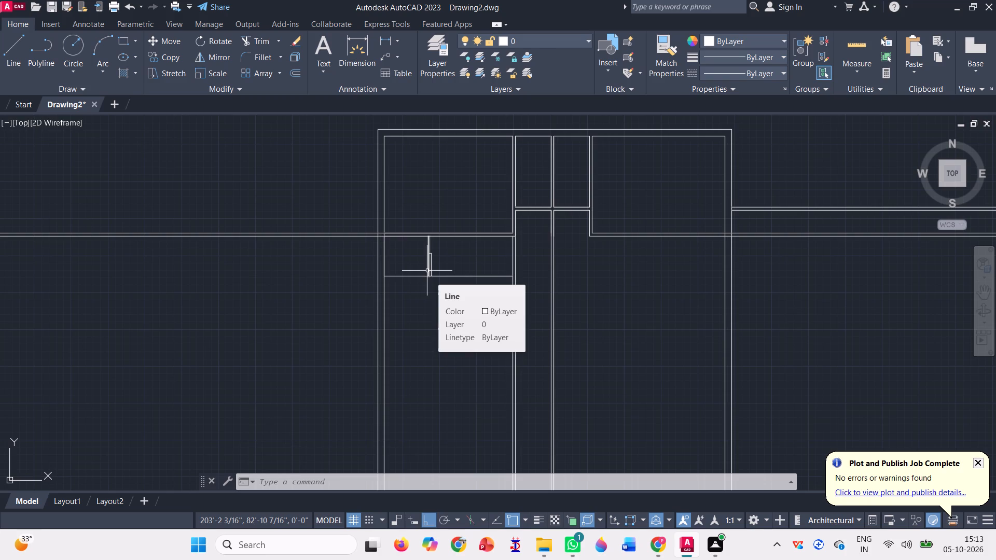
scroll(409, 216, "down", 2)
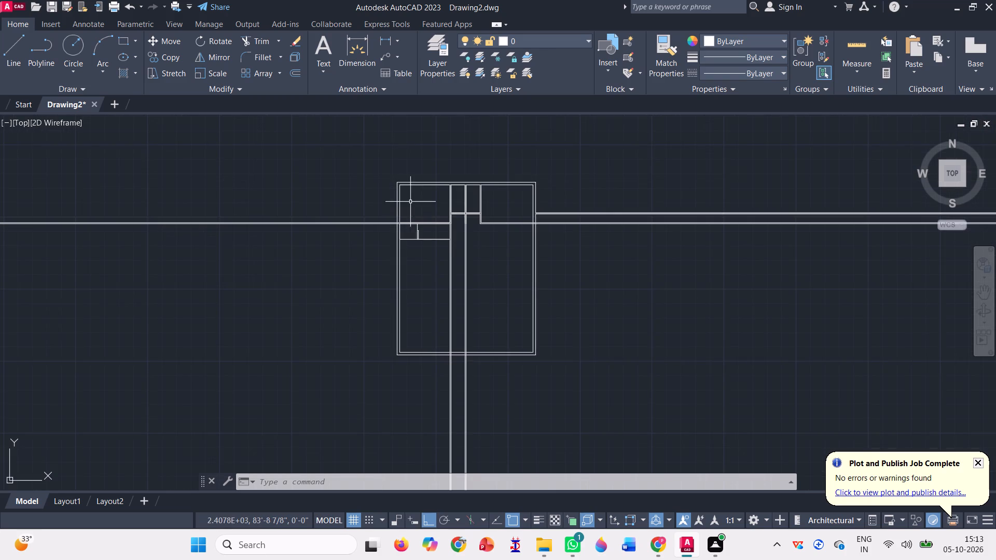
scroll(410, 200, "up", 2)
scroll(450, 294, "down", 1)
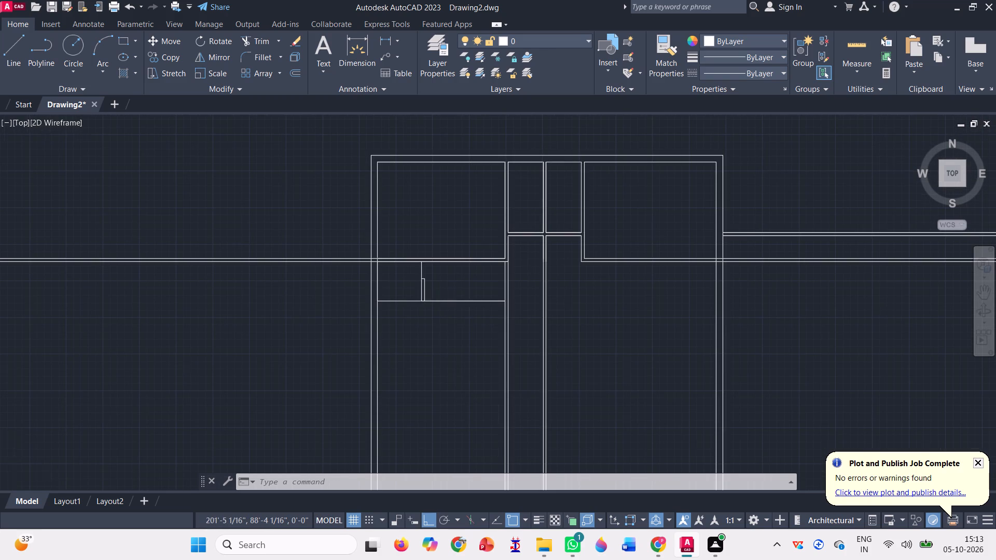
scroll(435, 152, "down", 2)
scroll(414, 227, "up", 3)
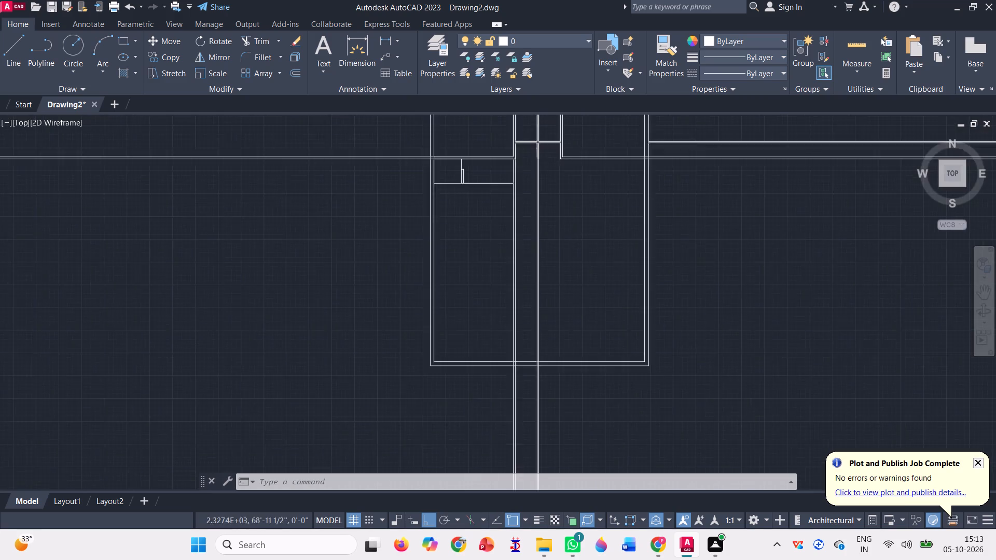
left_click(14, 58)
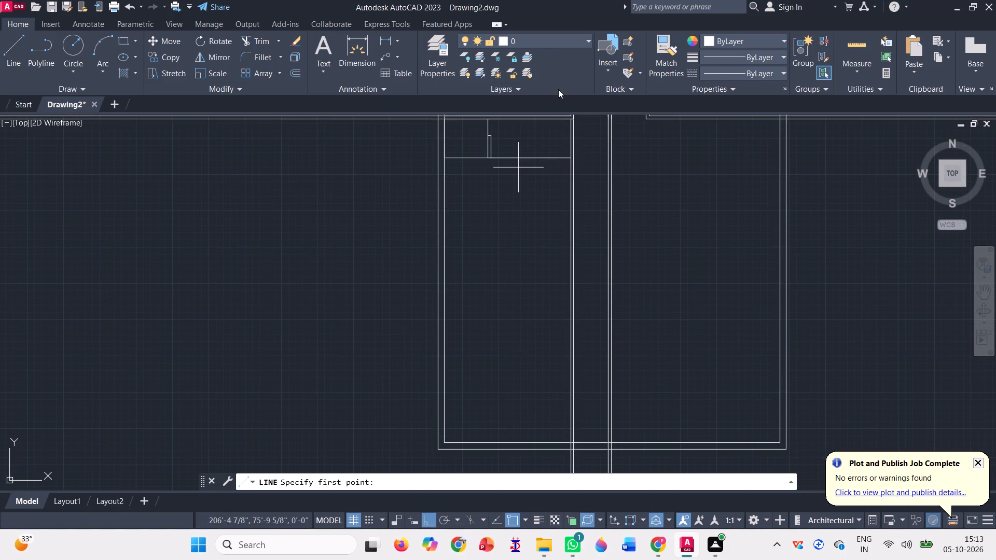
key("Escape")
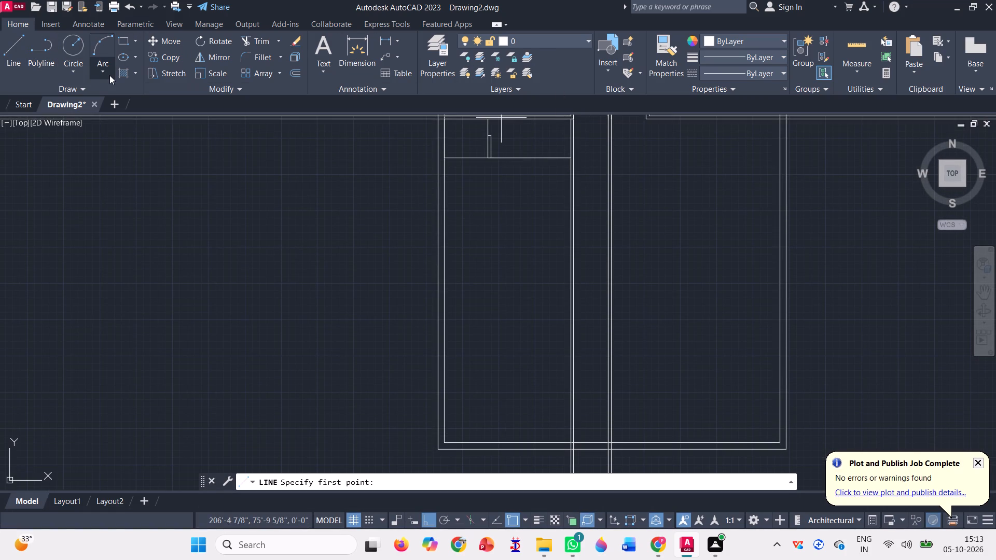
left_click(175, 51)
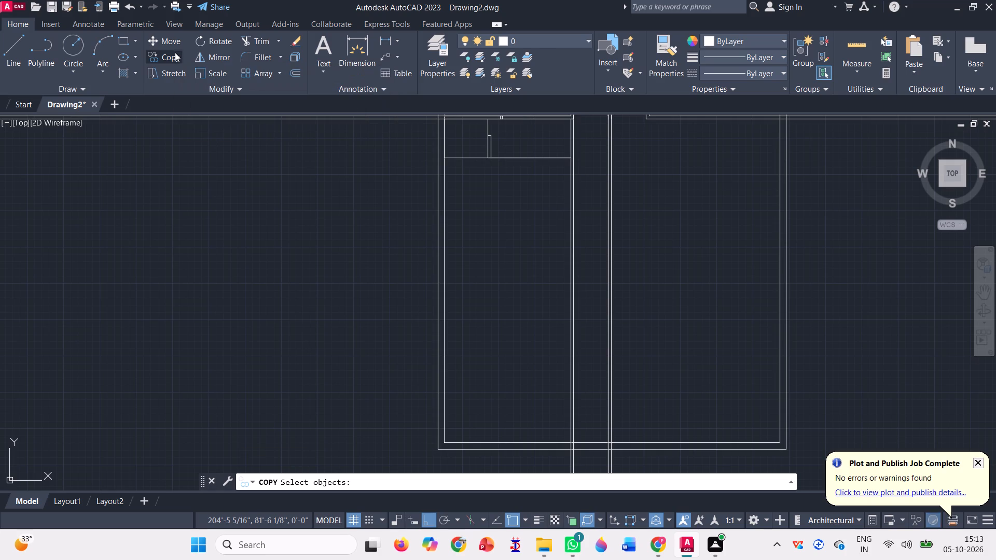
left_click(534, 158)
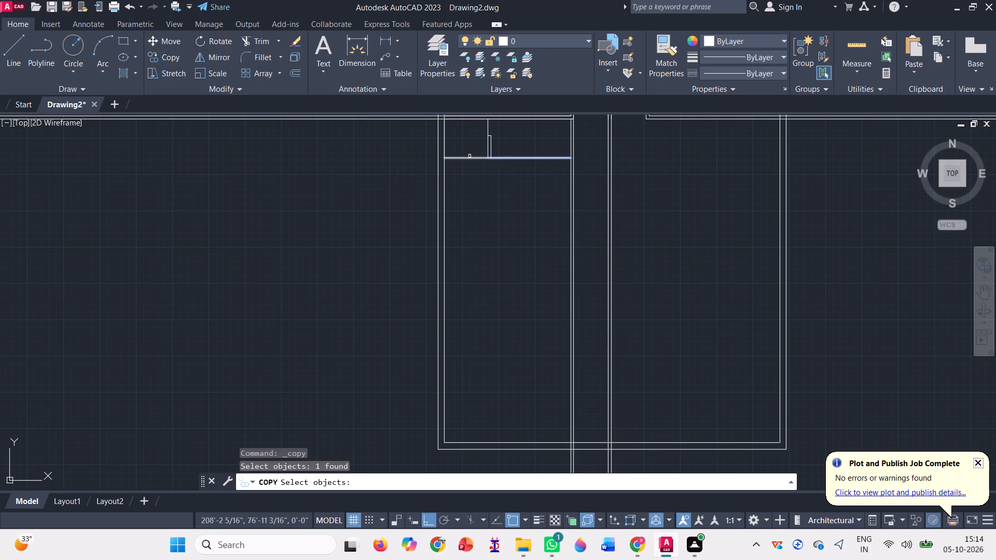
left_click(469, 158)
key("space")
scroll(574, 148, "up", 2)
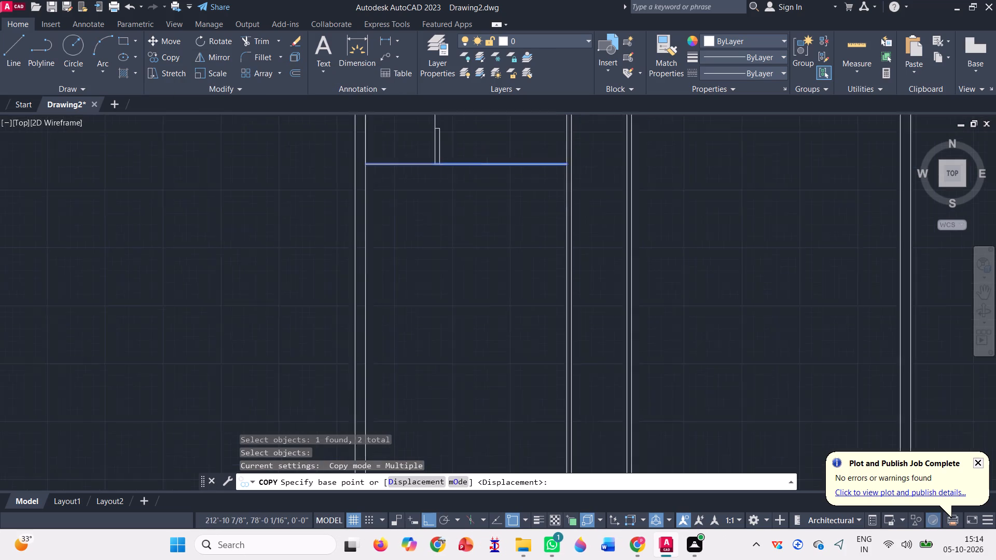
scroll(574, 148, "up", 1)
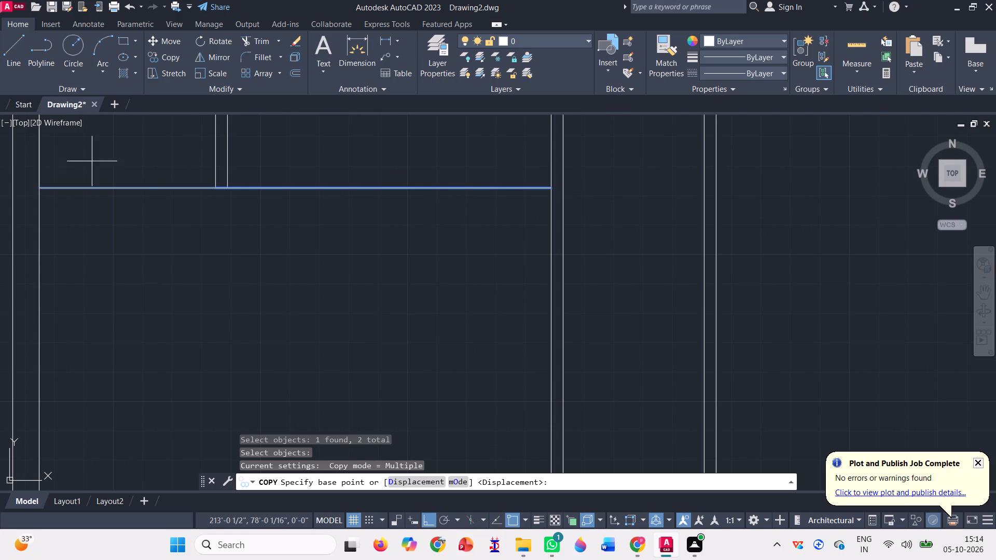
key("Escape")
Copy the small room's full-width lower wall line 4" rightward and 4" downward from its left end.
left_click(156, 55)
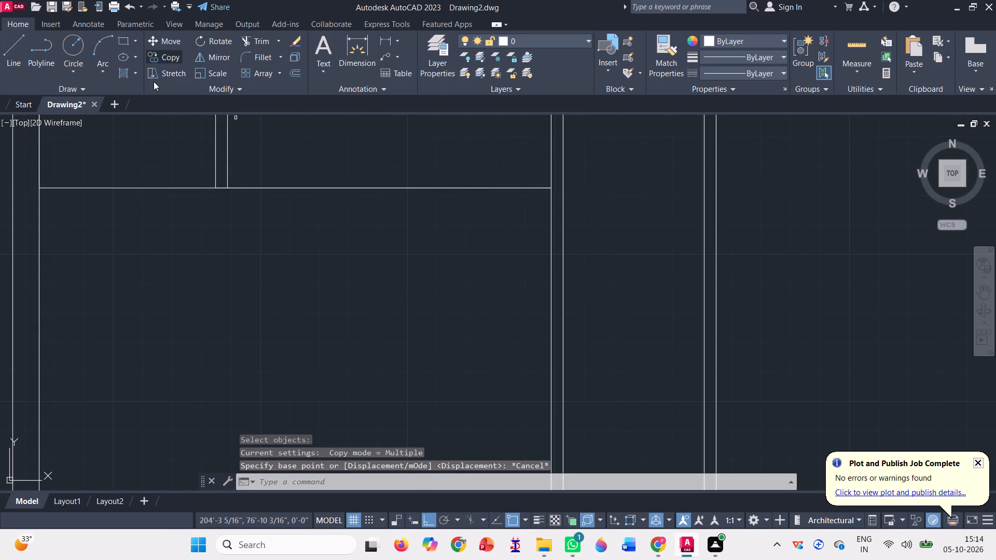
left_click(168, 188)
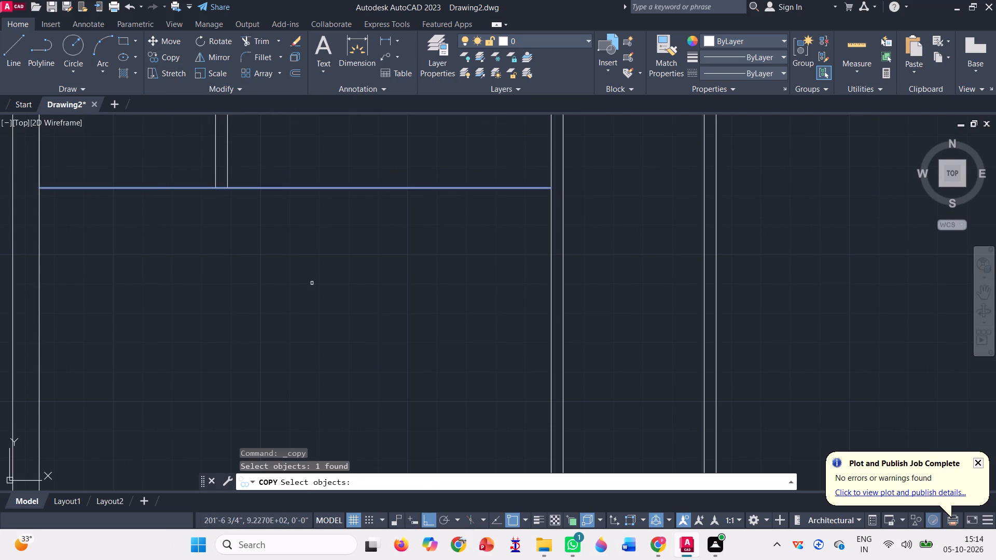
key("space")
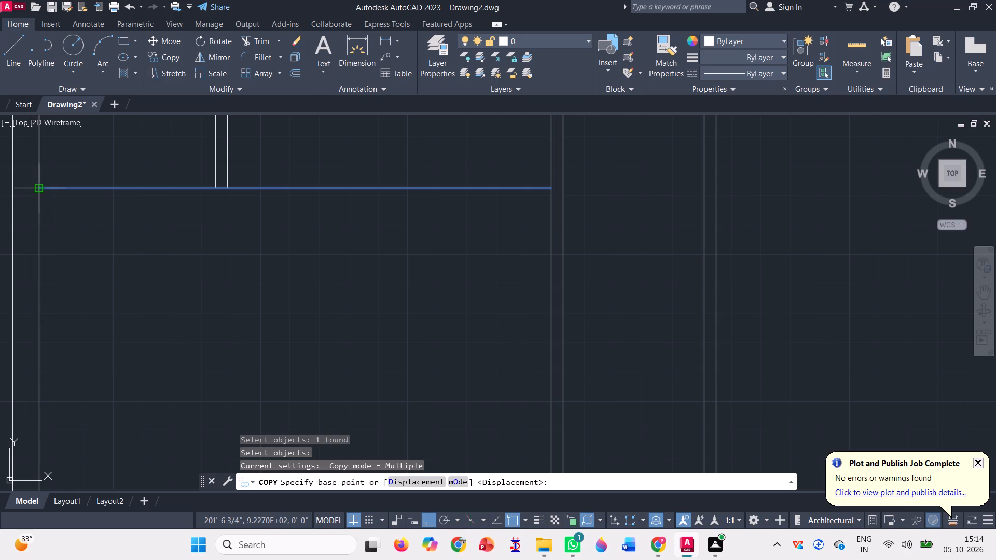
left_click(36, 191)
key("0")
key("semicolon")
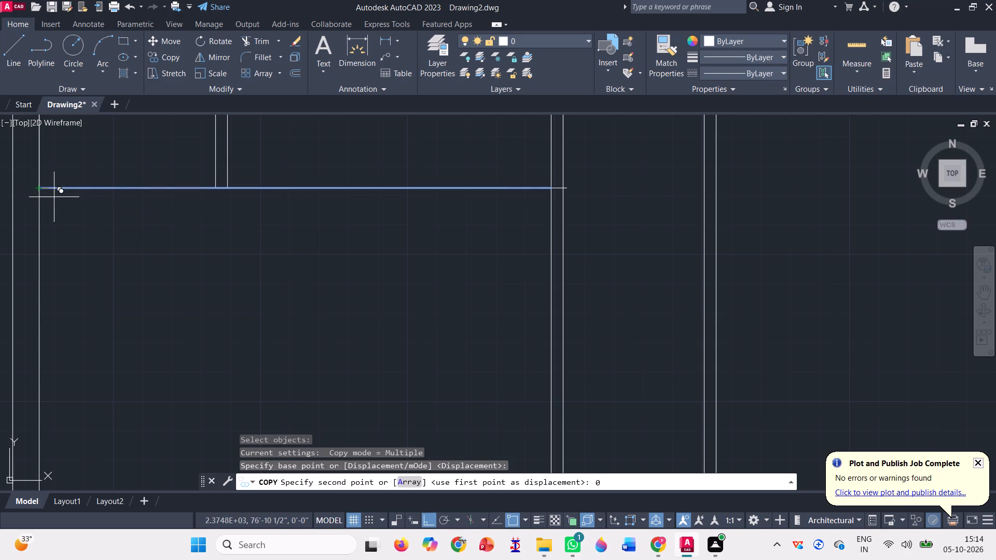
key("BackSpace")
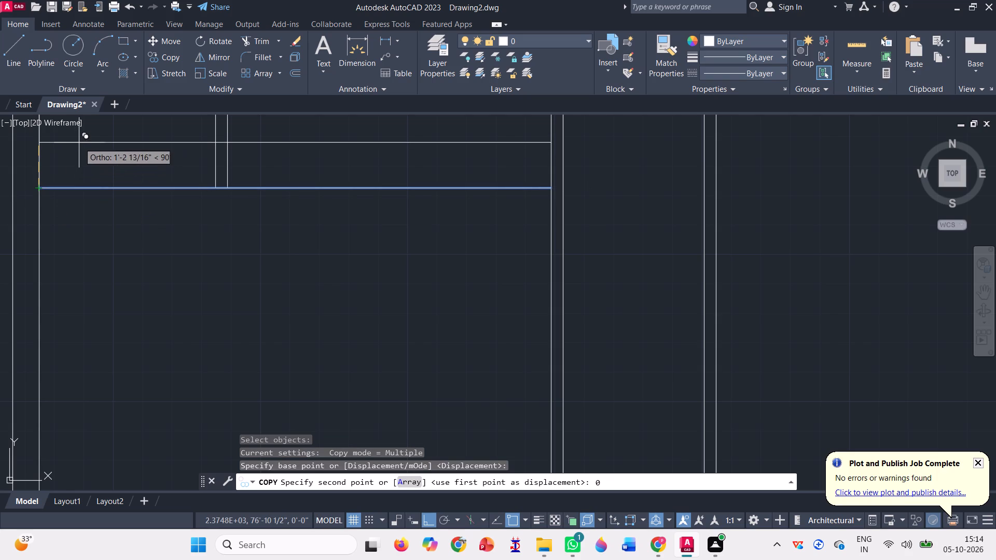
key("apostrophe")
key("4")
key("shift+quotedbl")
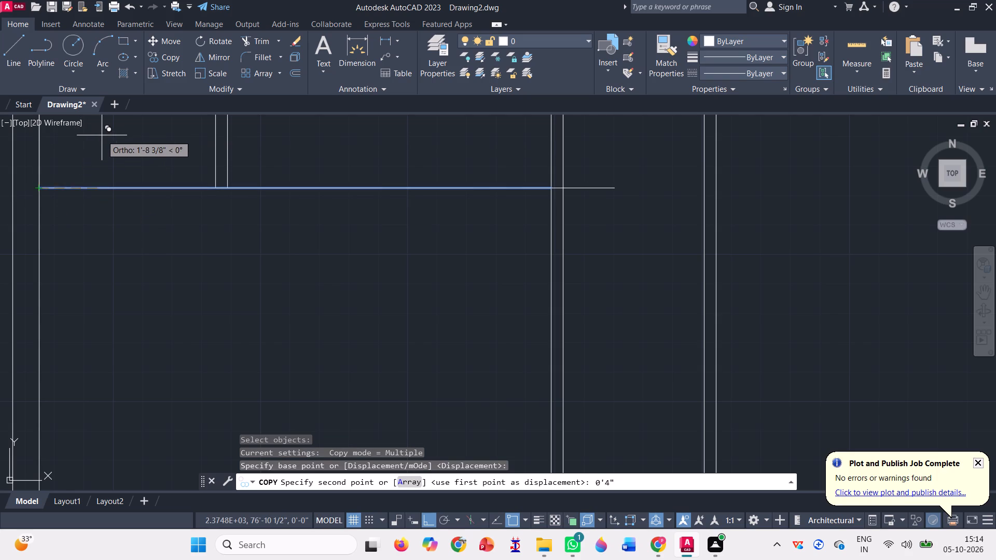
key("Return")
scroll(134, 124, "down", 1)
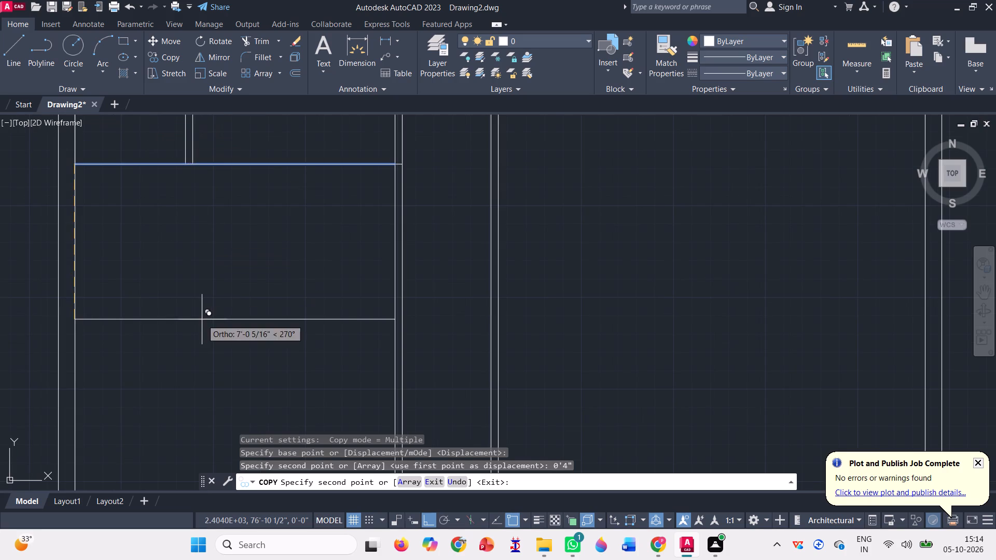
scroll(226, 295, "down", 2)
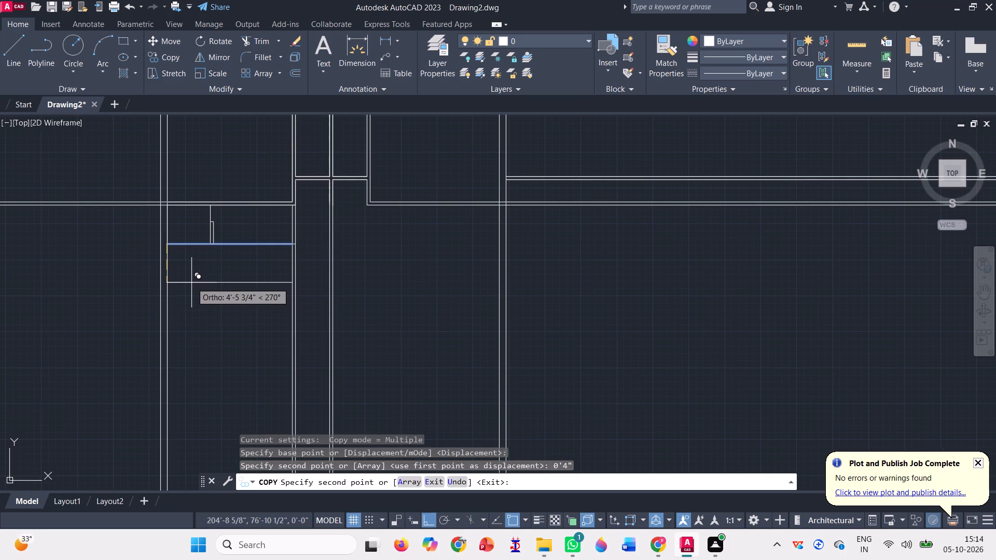
type("0'4\"")
key("Return")
key("space")
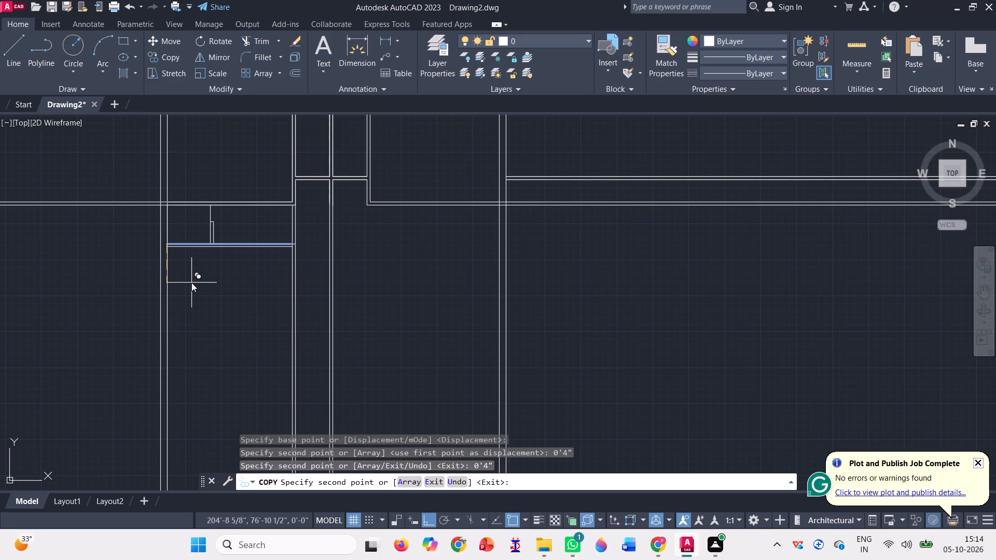
Erase the rightward-shifted copy and the overlapping shorter segment on the small room's lower wall line.
scroll(206, 221, "up", 5)
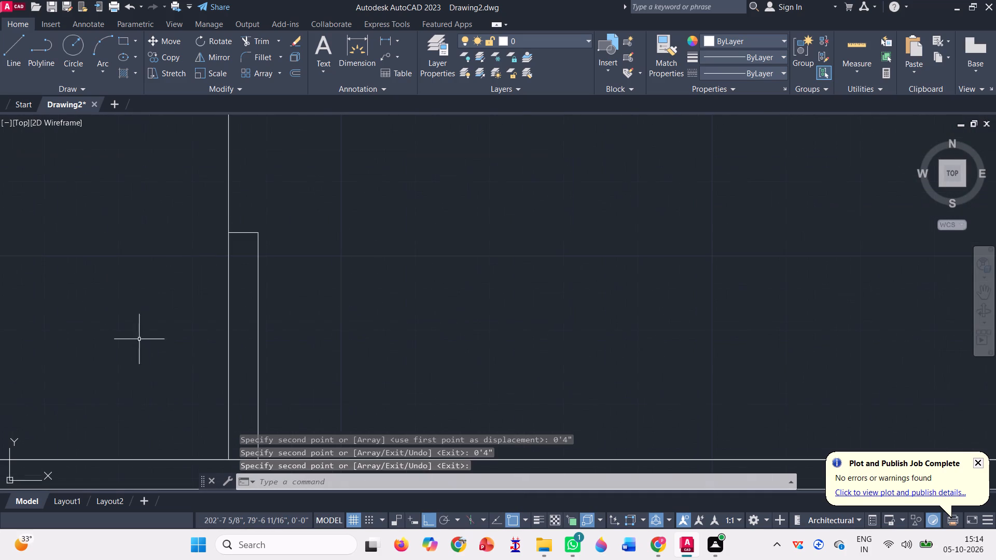
scroll(166, 393, "down", 2)
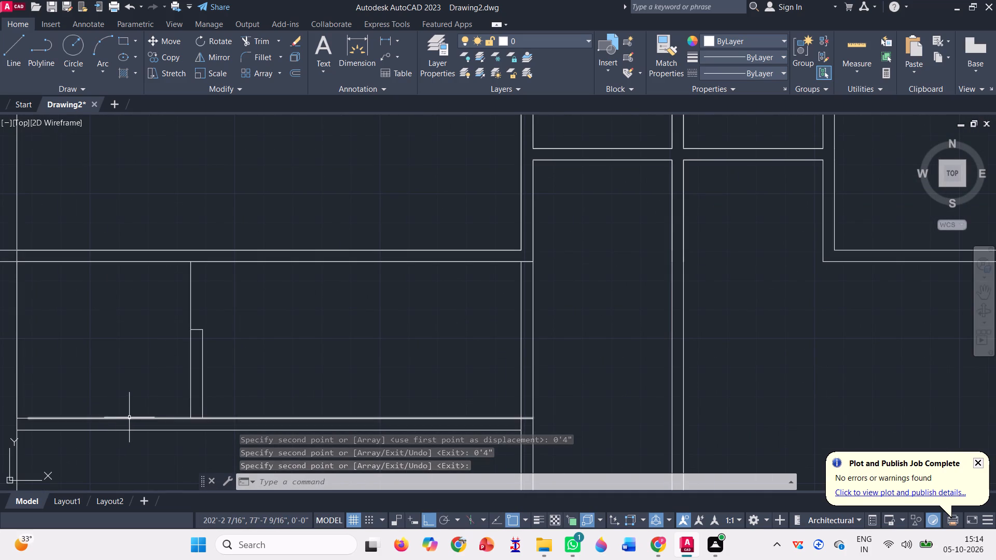
left_click(279, 417)
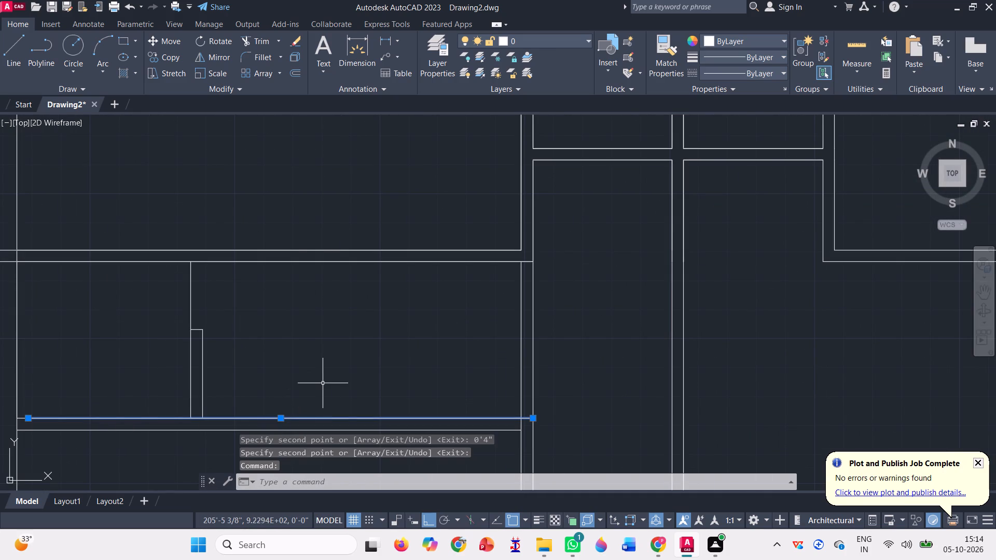
key("Delete")
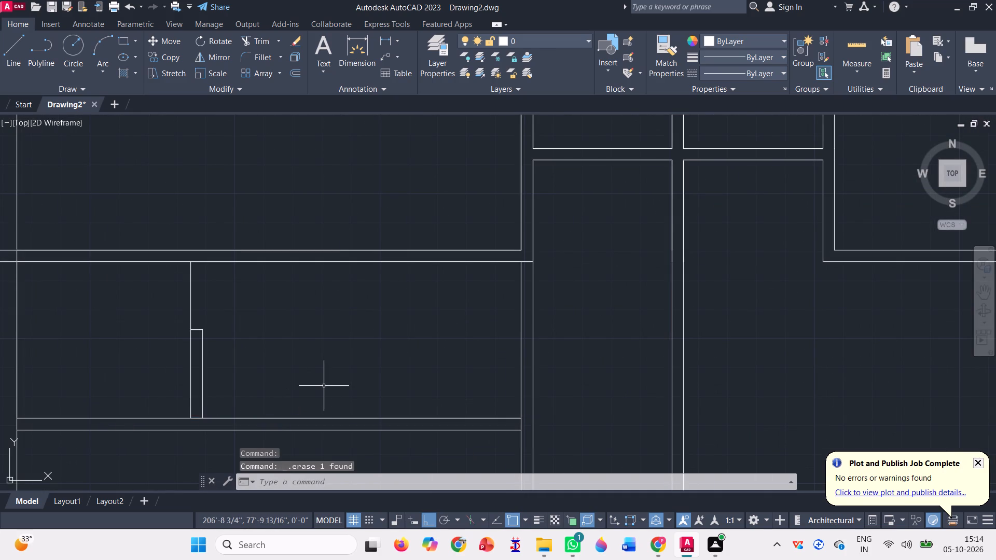
left_click(341, 417)
key("Delete")
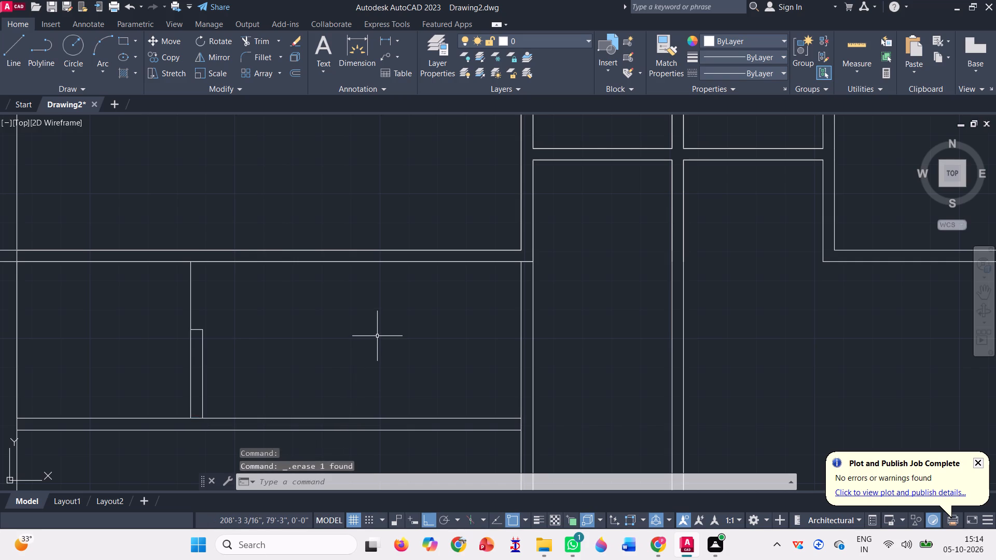
Draw lines from the outer wall's inner bottom-left corner 16' rightward, 15' plus 1' upward, and back to the inner left wall.
scroll(361, 231, "down", 2)
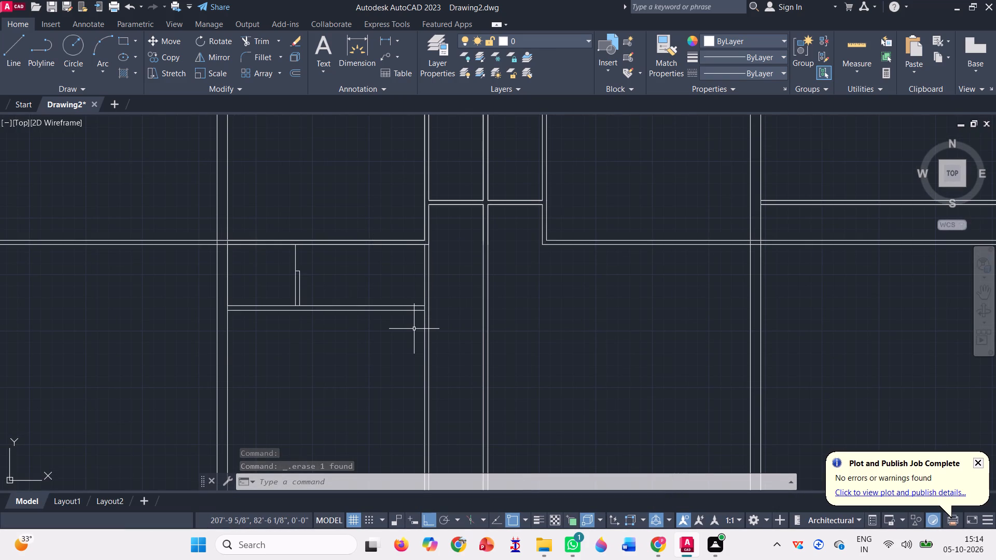
scroll(382, 260, "down", 2)
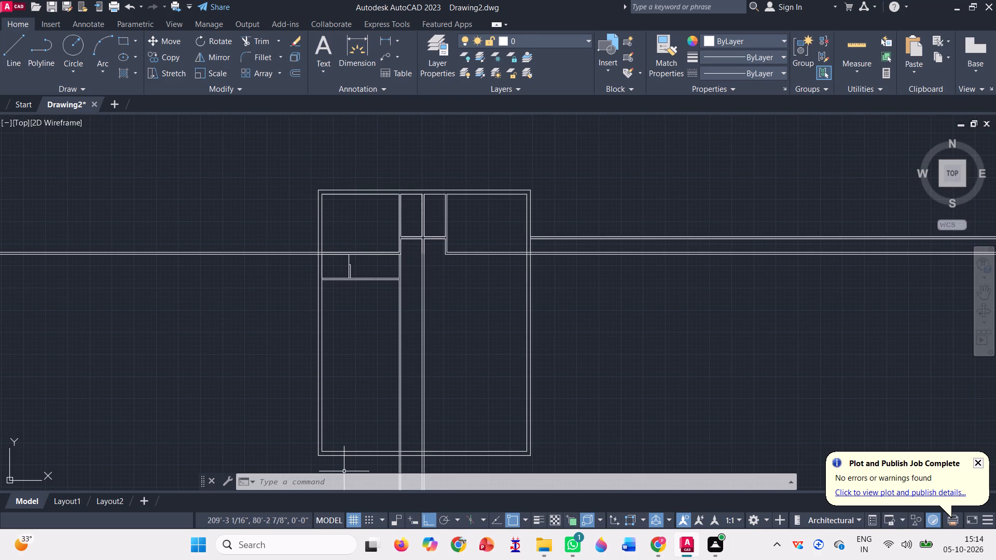
scroll(342, 463, "up", 1)
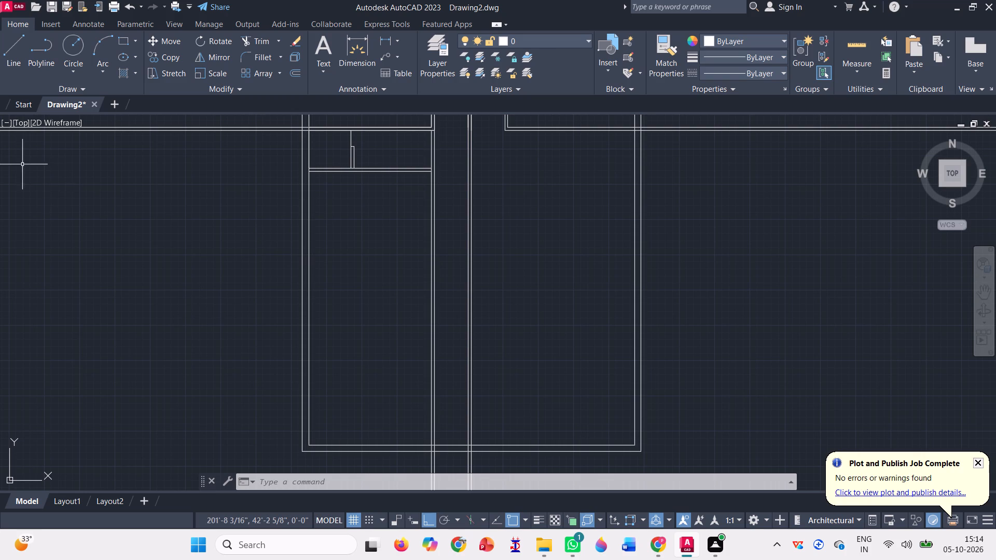
left_click(20, 50)
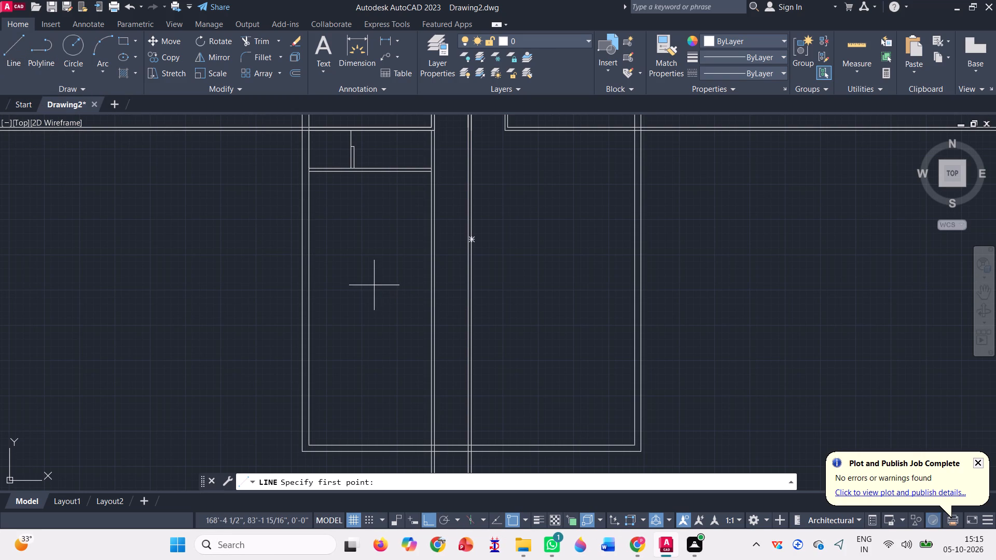
double_click(310, 447)
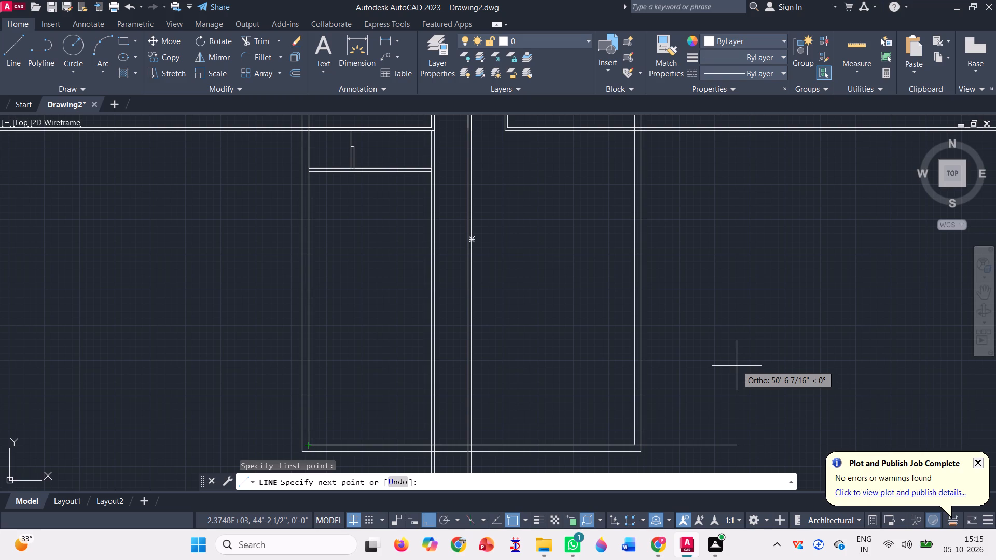
type("16'")
key("Return")
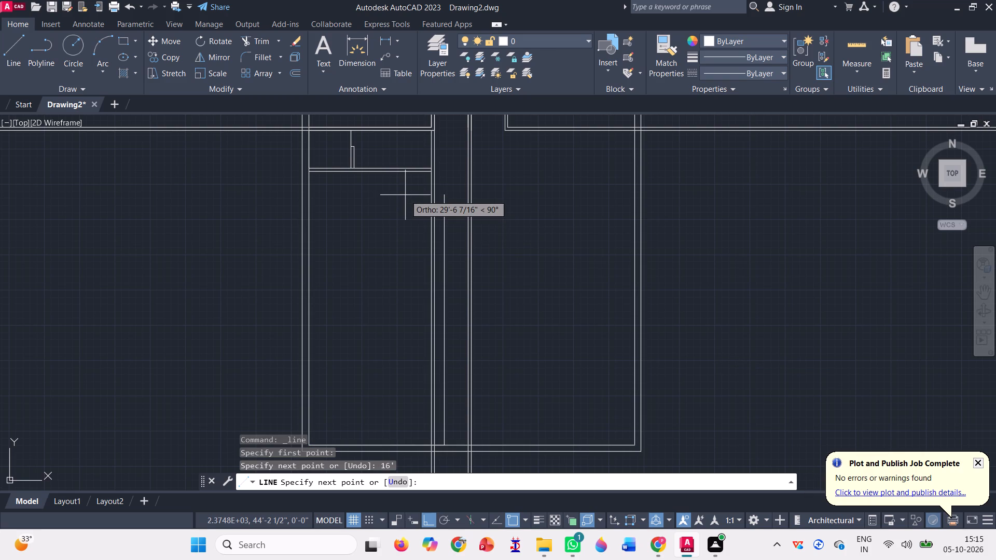
type("15'")
key("Return")
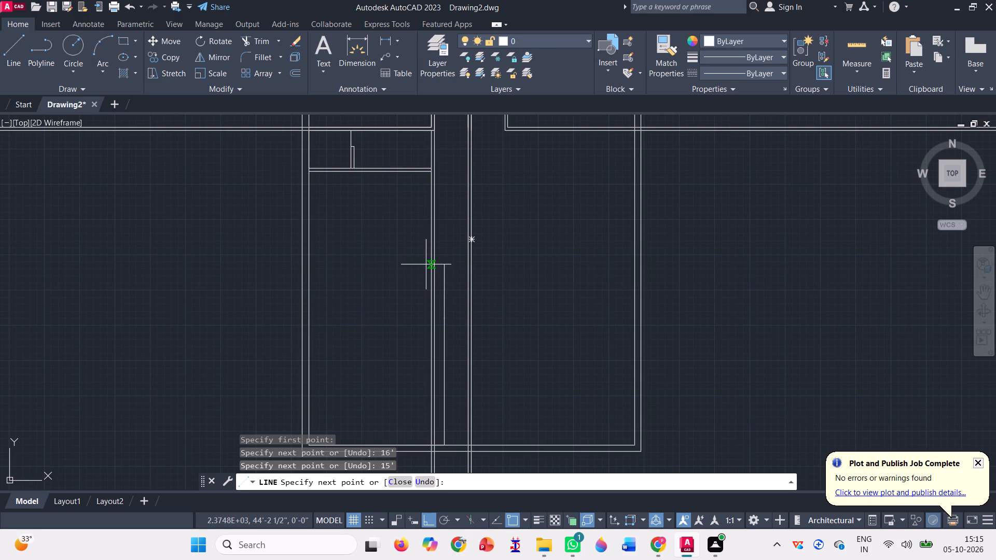
type("1'")
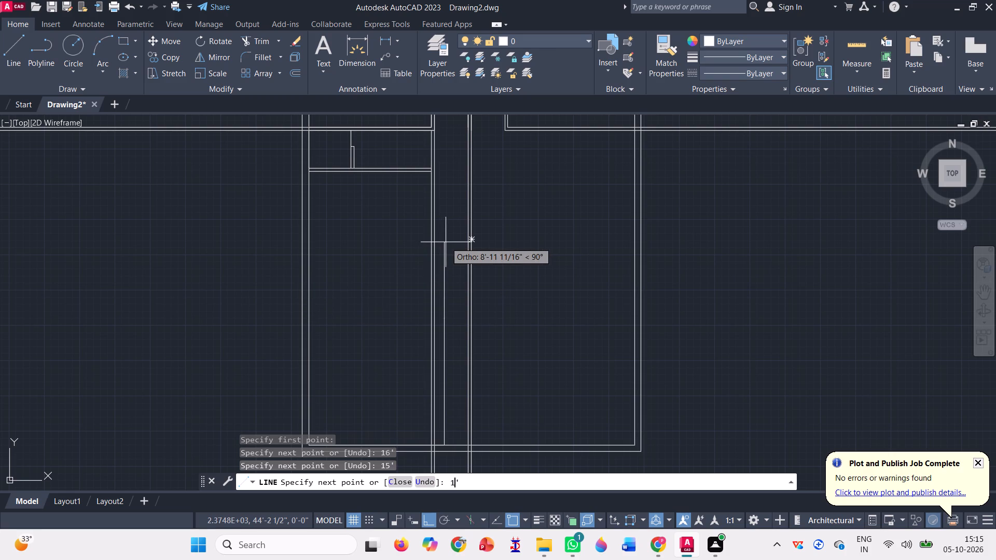
key("Return")
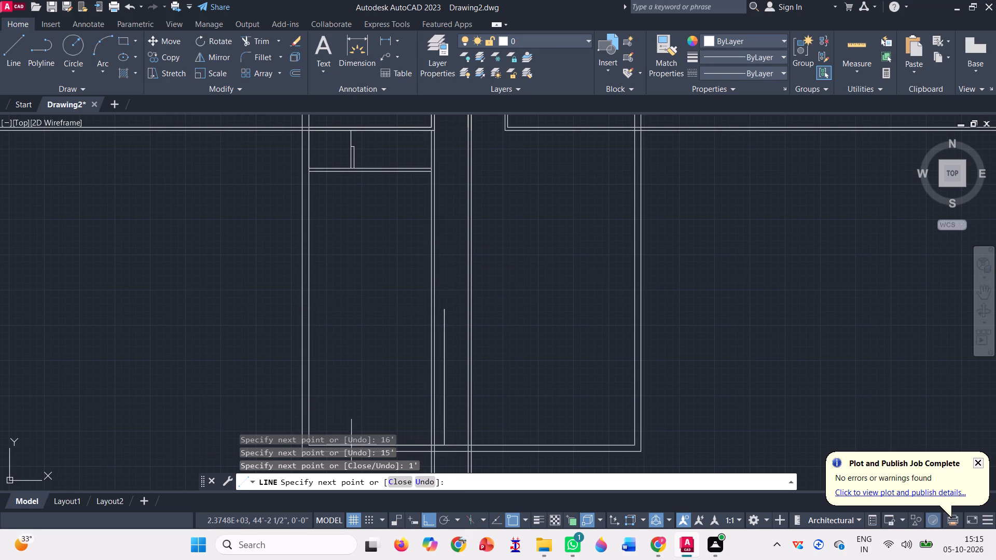
scroll(308, 308, "up", 2)
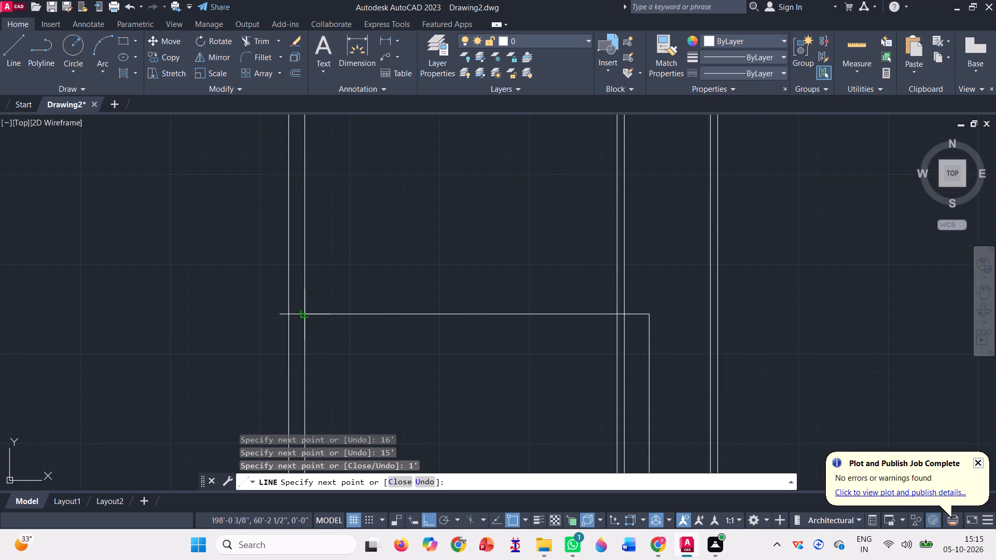
left_click(300, 316)
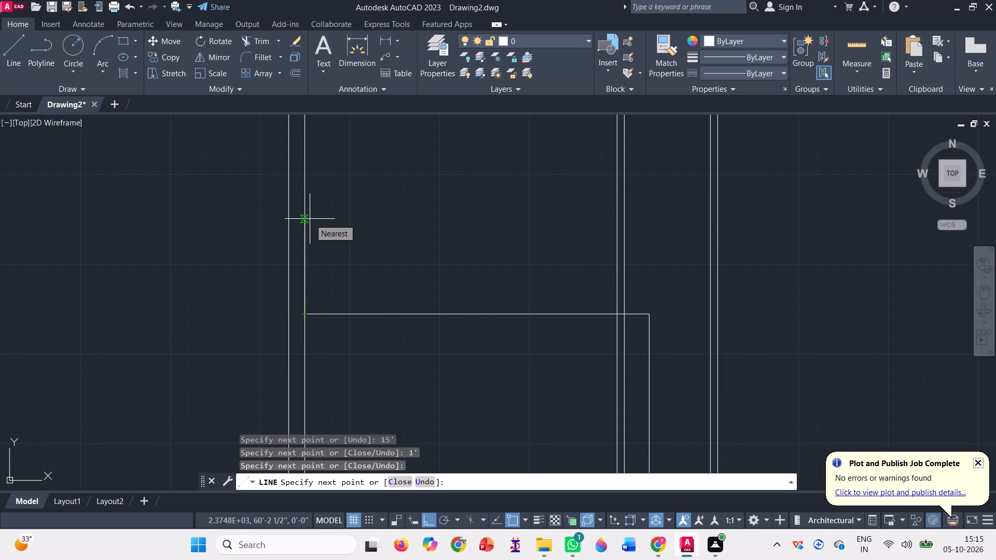
Continue the line 9" upward along the inner left wall and rightward to the first long vertical partition to mark the wall thickness.
type("0'9")
key("shift+quotedbl")
key("Return")
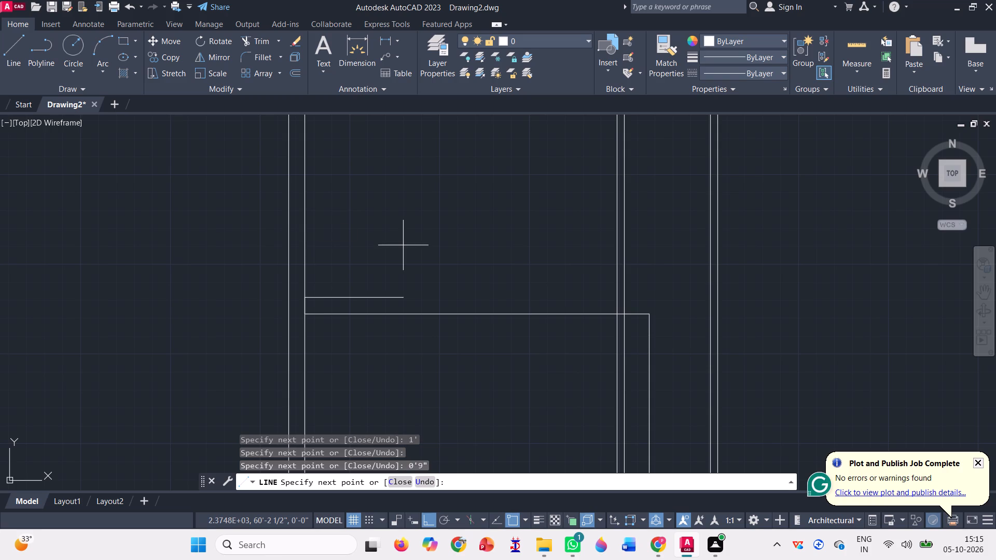
scroll(612, 293, "up", 1)
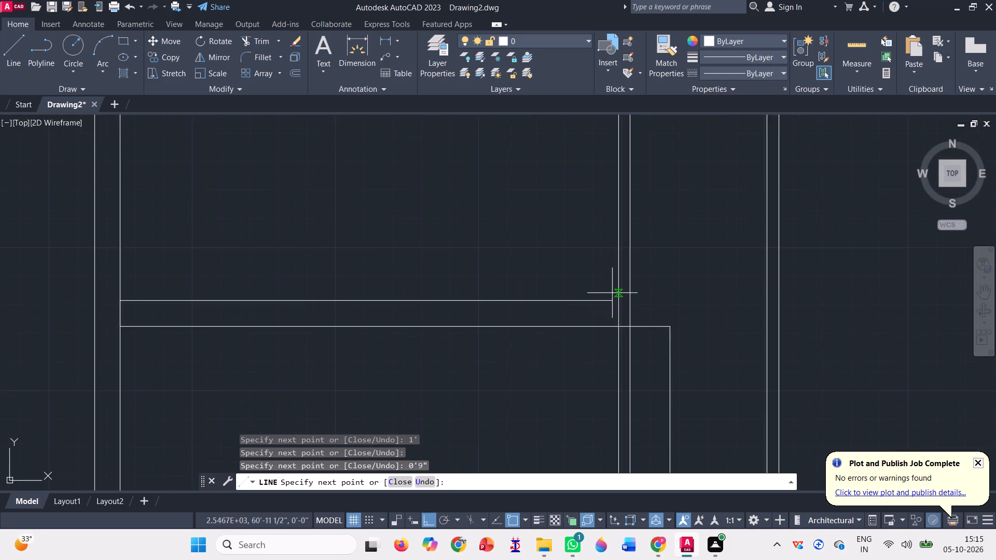
scroll(612, 293, "up", 2)
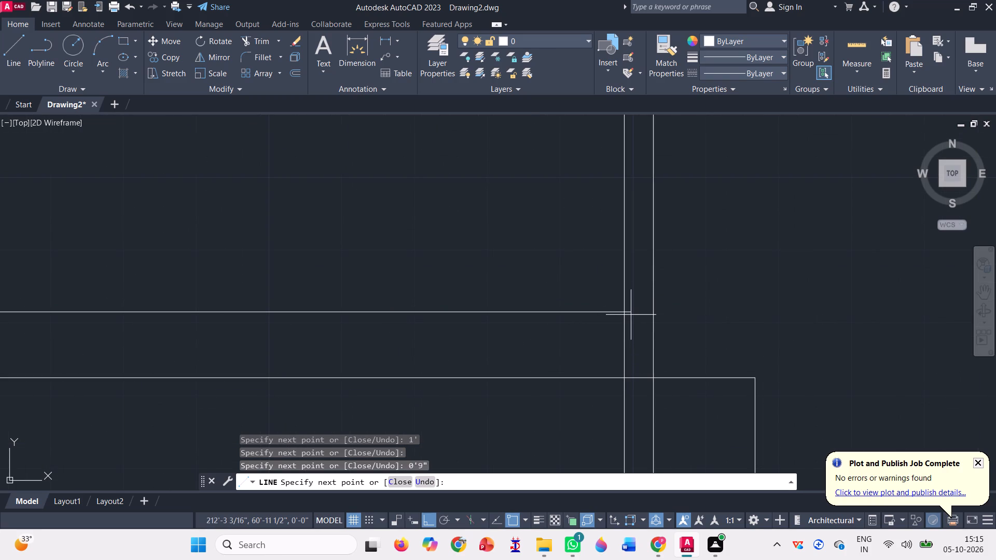
left_click(632, 313)
scroll(590, 316, "down", 4)
key("space")
scroll(477, 349, "down", 1)
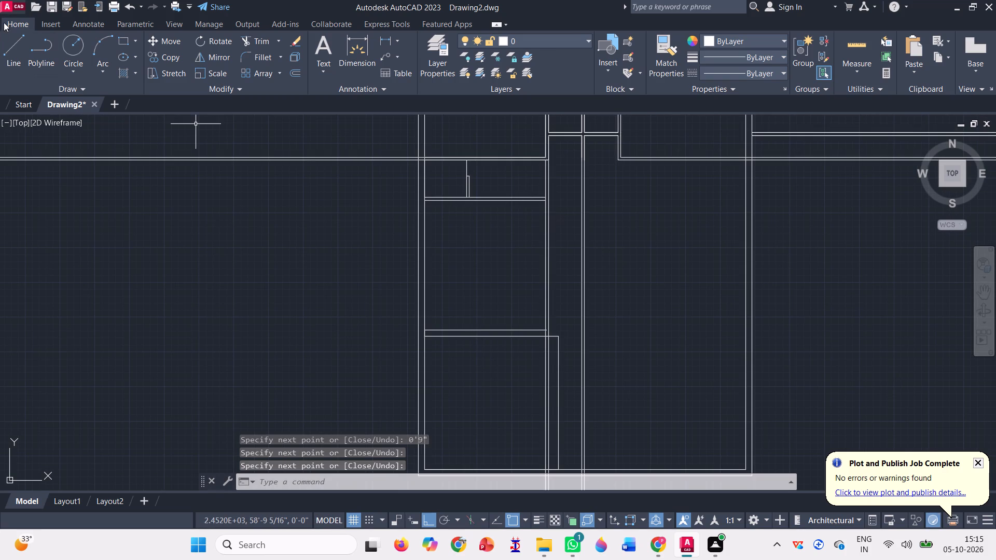
Draw a line from the left end of the new 9" wall's upper edge, 7' upward and 10'9" rightward.
left_click(10, 55)
scroll(558, 307, "up", 2)
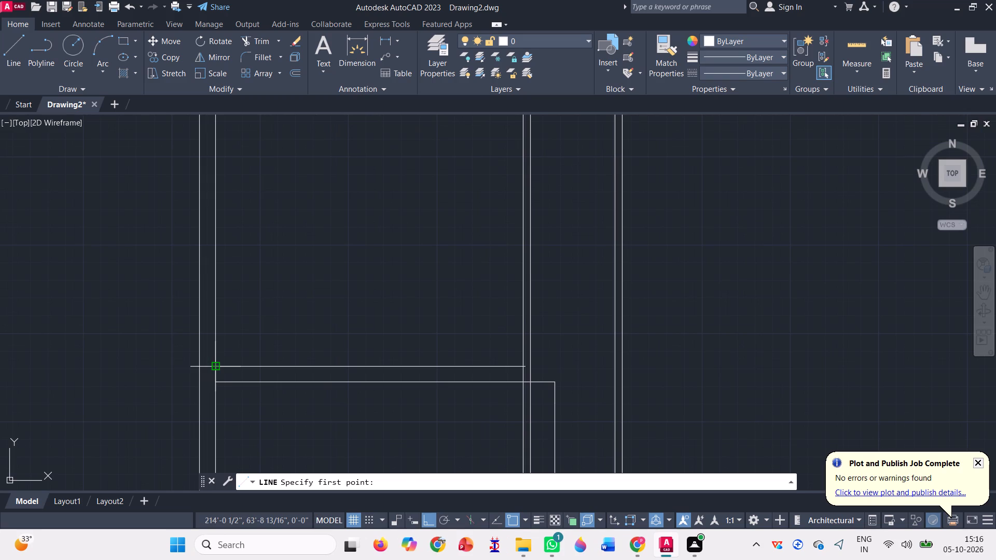
left_click(218, 363)
scroll(243, 395, "down", 3)
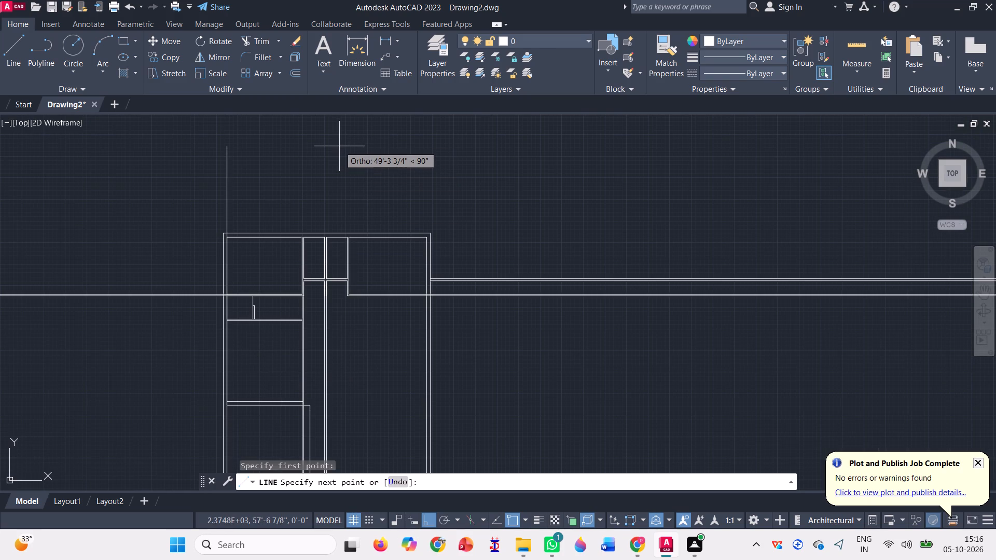
type("7'")
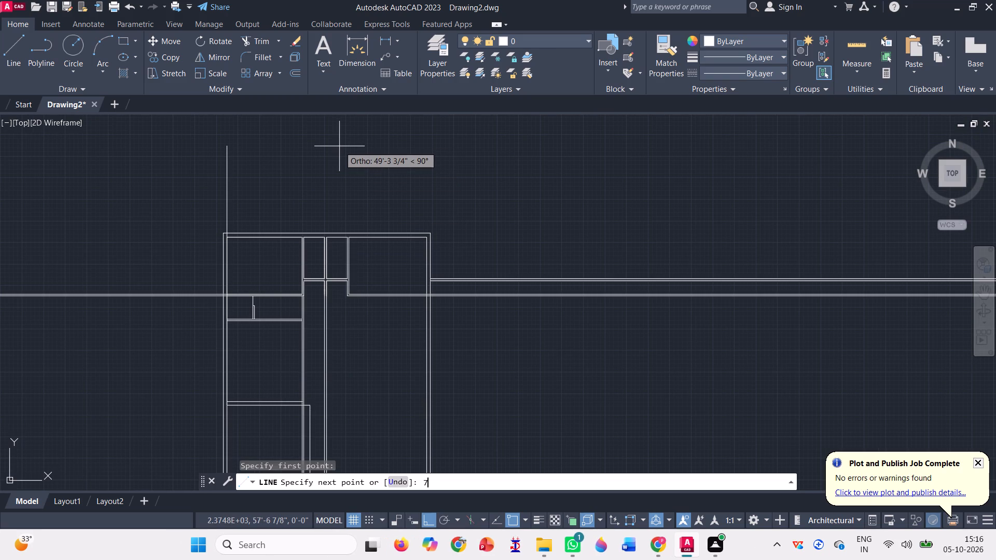
key("Return")
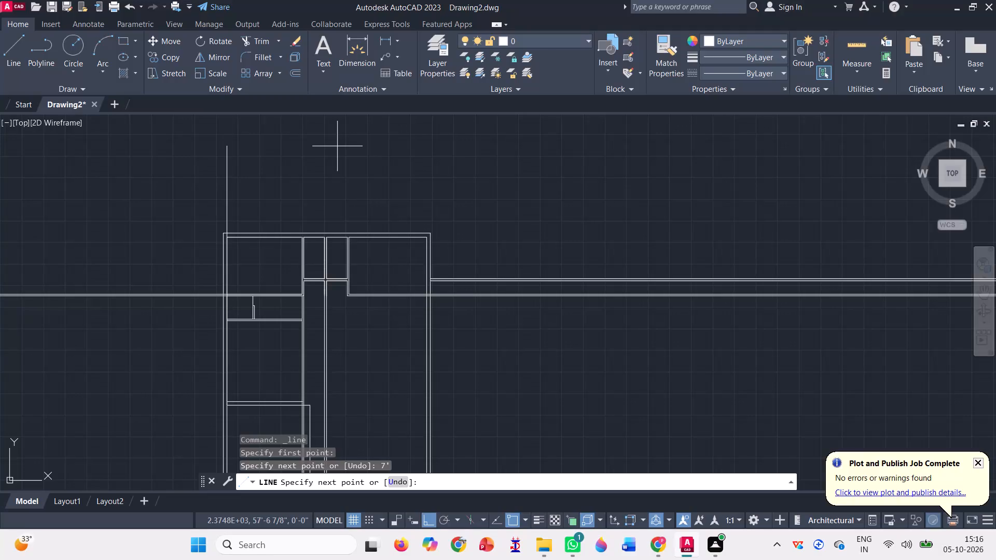
scroll(9, 548, "down", 1)
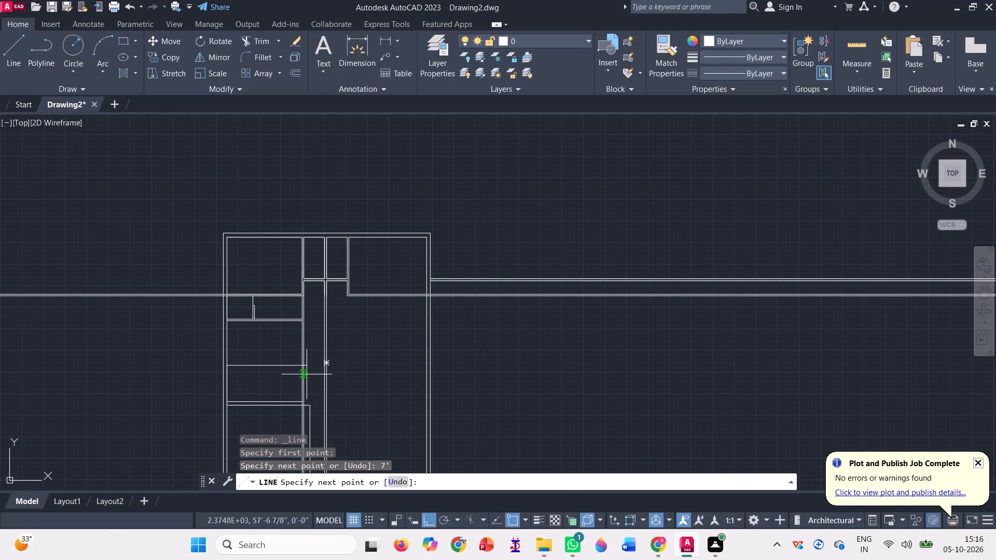
scroll(305, 361, "up", 4)
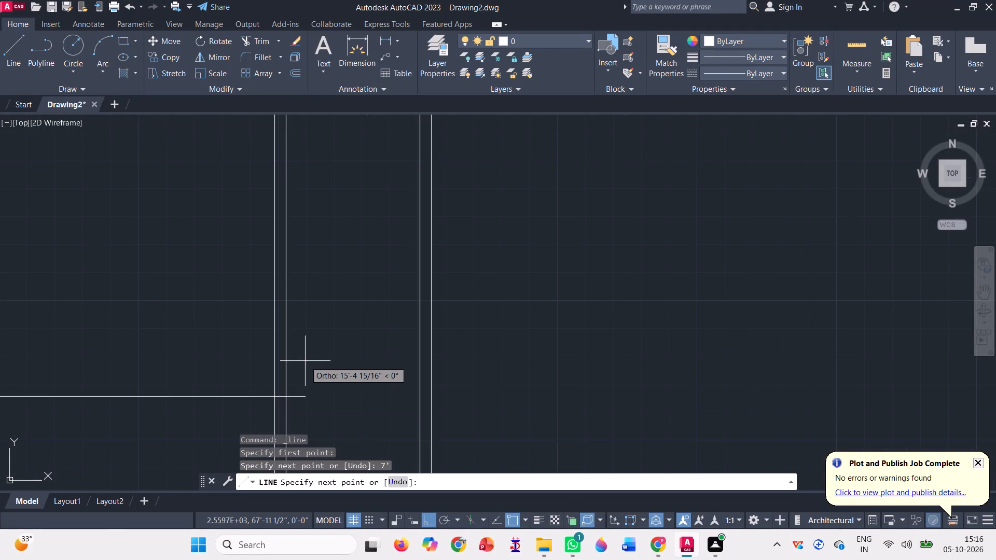
type("10'9\"")
key("Return")
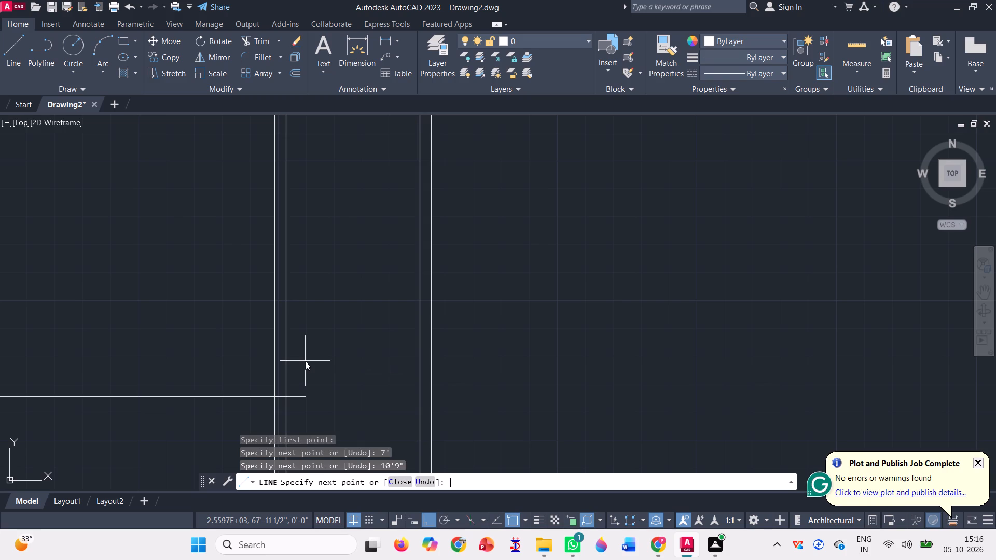
Close the 10'9" by 7' outline with a vertical line down to the 9" wall's upper edge.
scroll(391, 248, "down", 3)
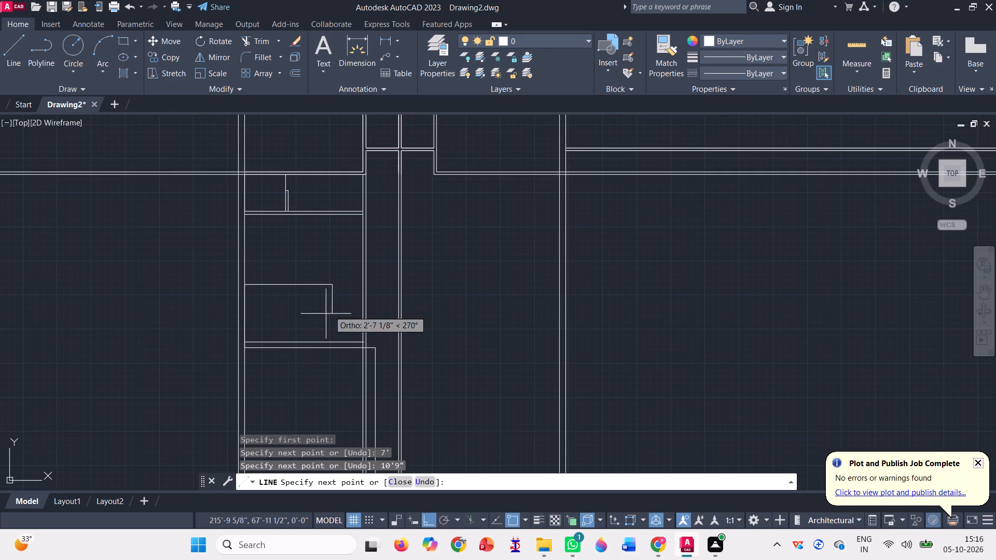
scroll(327, 344, "up", 1)
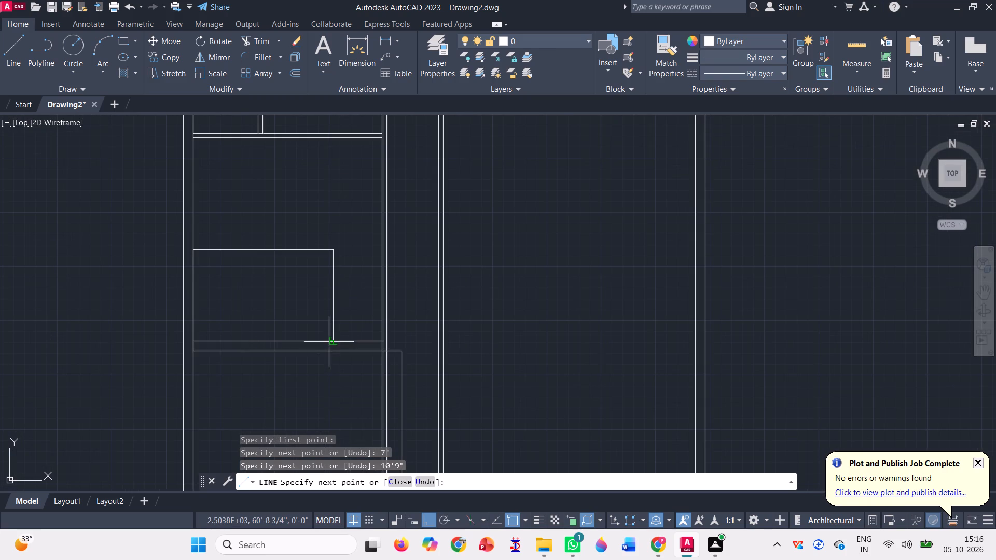
left_click(336, 337)
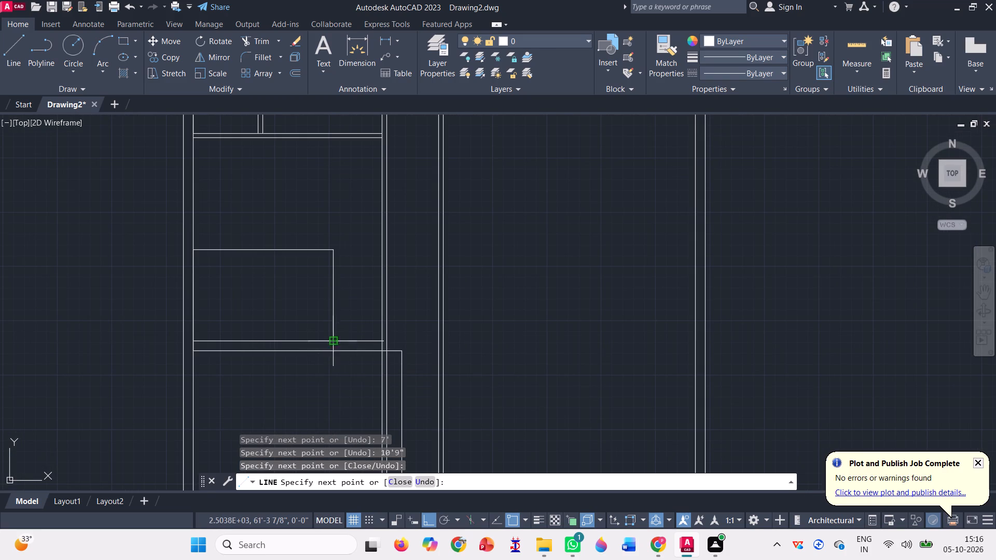
scroll(332, 341, "up", 3)
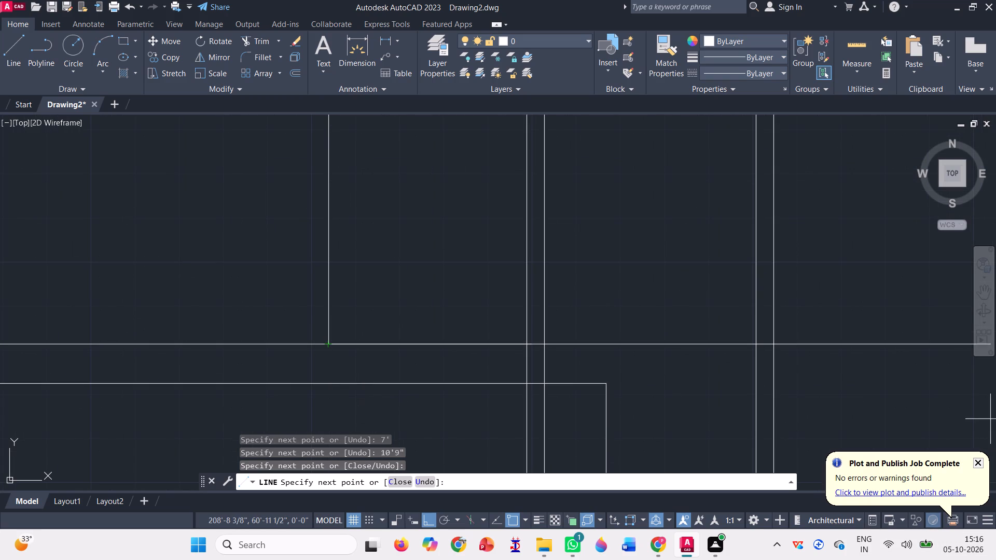
key("space")
scroll(688, 343, "down", 2)
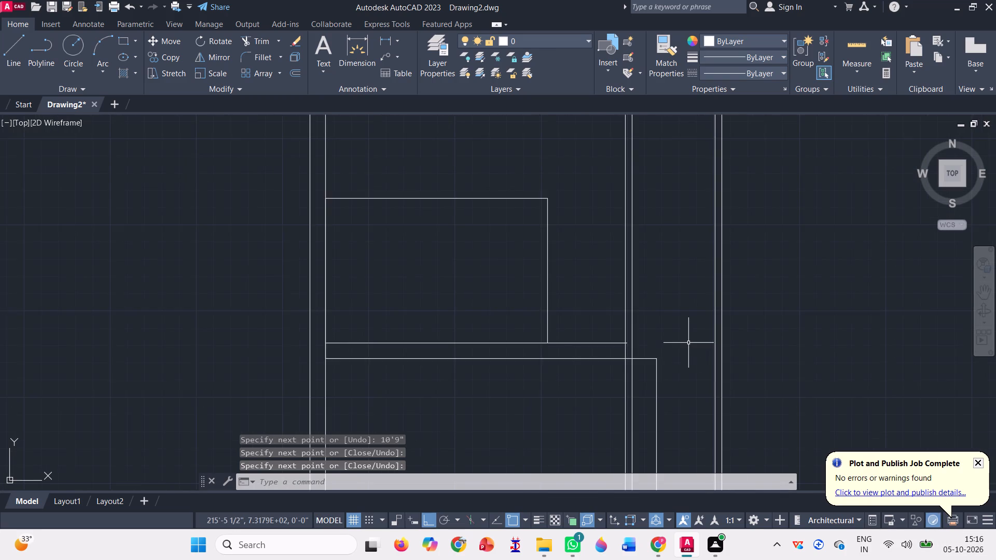
scroll(688, 343, "down", 2)
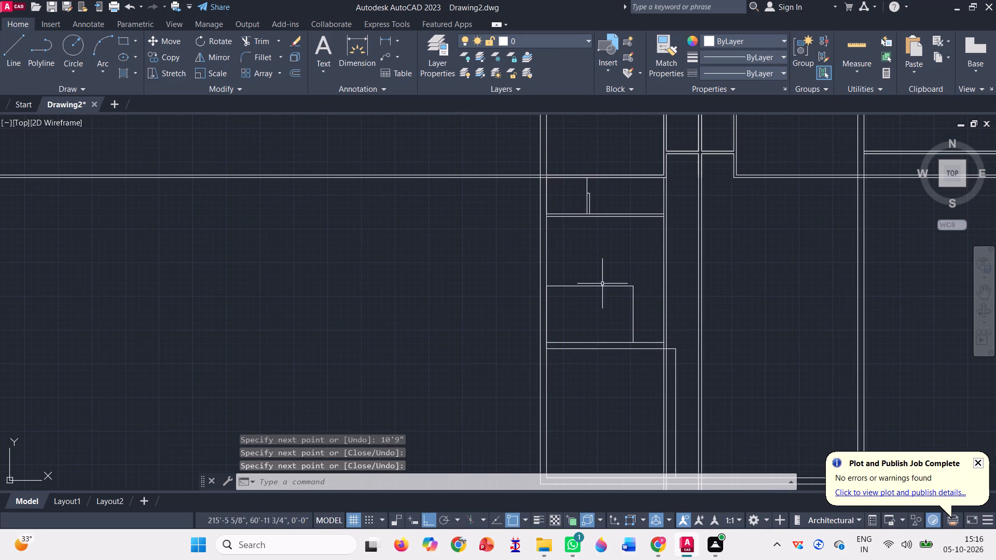
Move the 10'9" horizontal line and its 7' vertical line sideways onto the near face of the first long vertical partition.
left_click(164, 40)
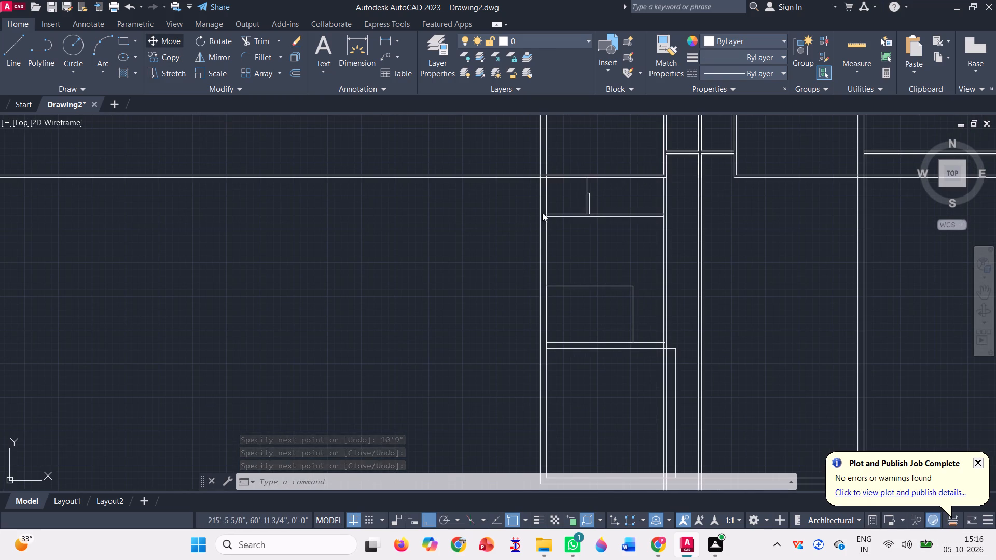
left_click(629, 284)
left_click(629, 306)
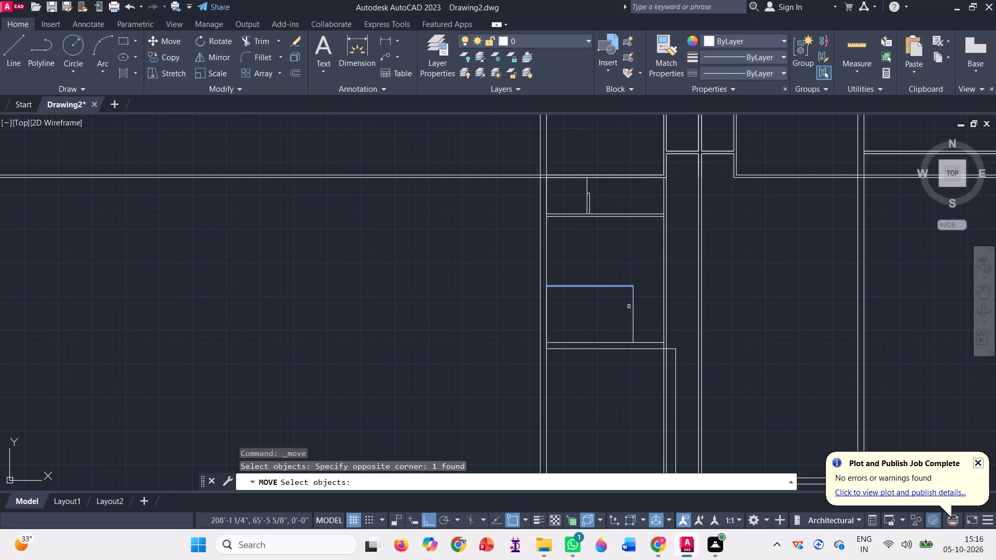
left_click(639, 304)
left_click(619, 303)
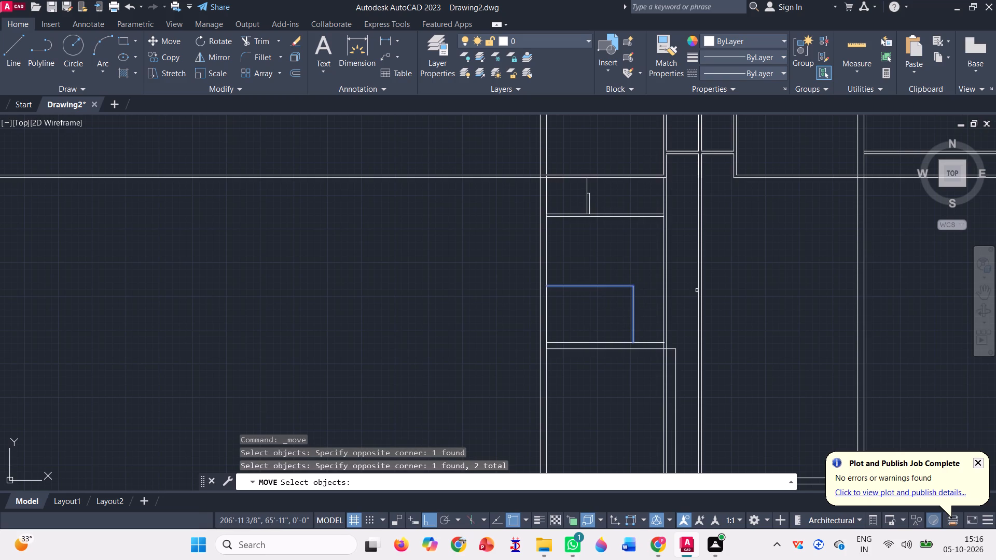
key("space")
scroll(627, 339, "up", 3)
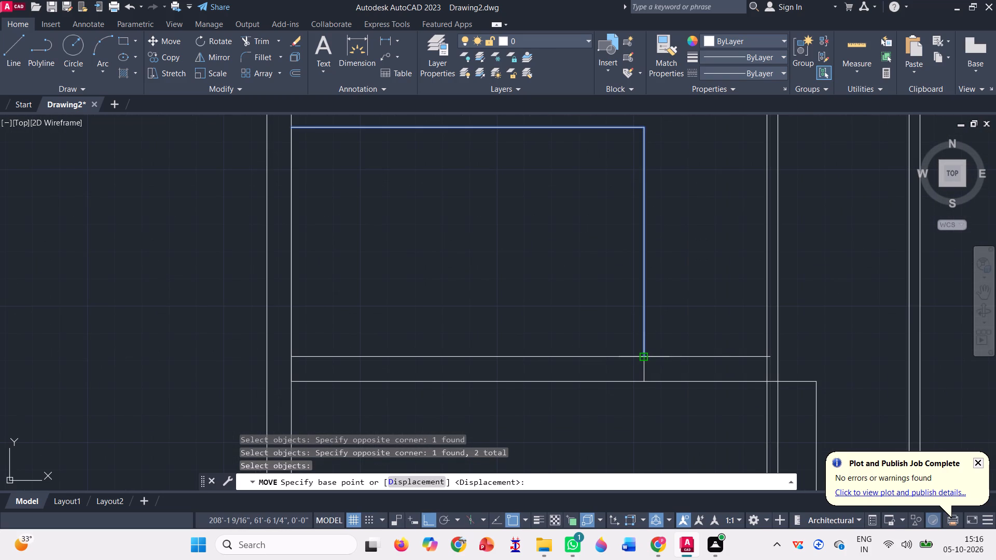
left_click(643, 359)
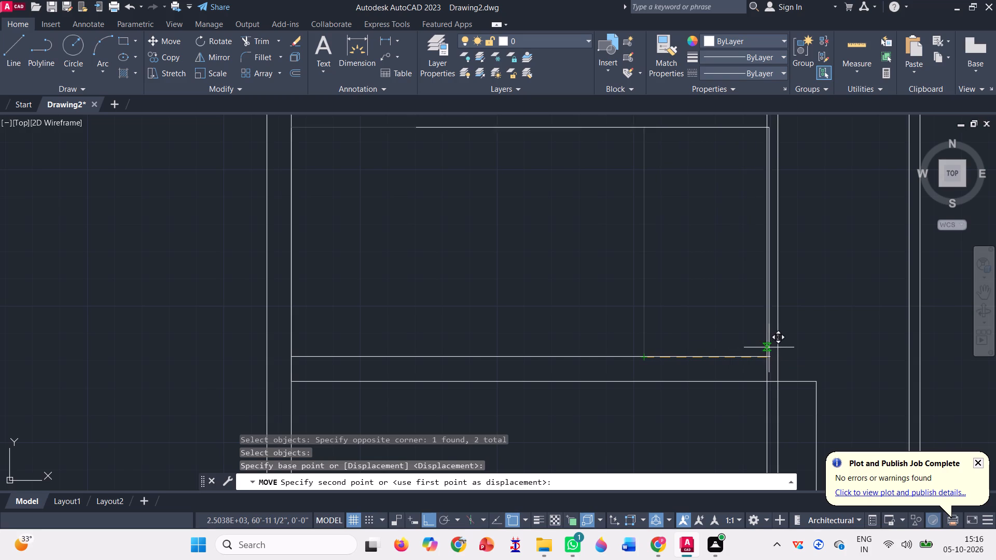
scroll(771, 343, "up", 4)
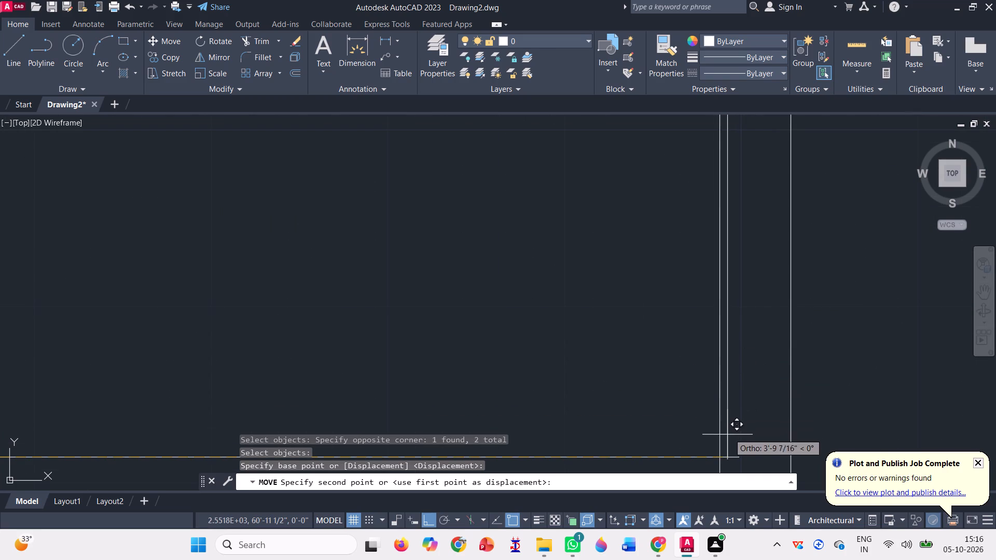
left_click(719, 454)
scroll(700, 400, "down", 5)
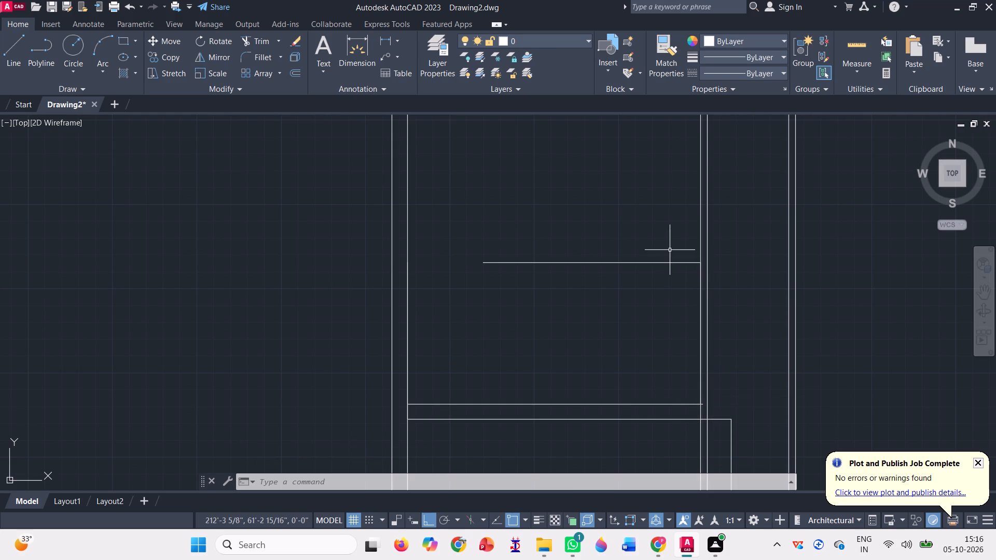
Draw a line from the left end of the moved 10'9" line to the inner face of the left outer wall.
left_click(2, 67)
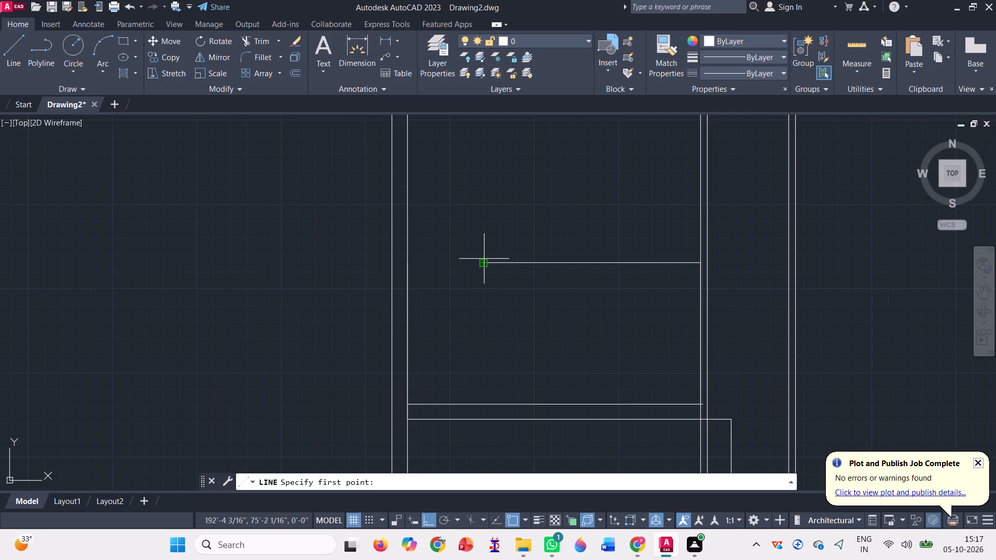
left_click(484, 260)
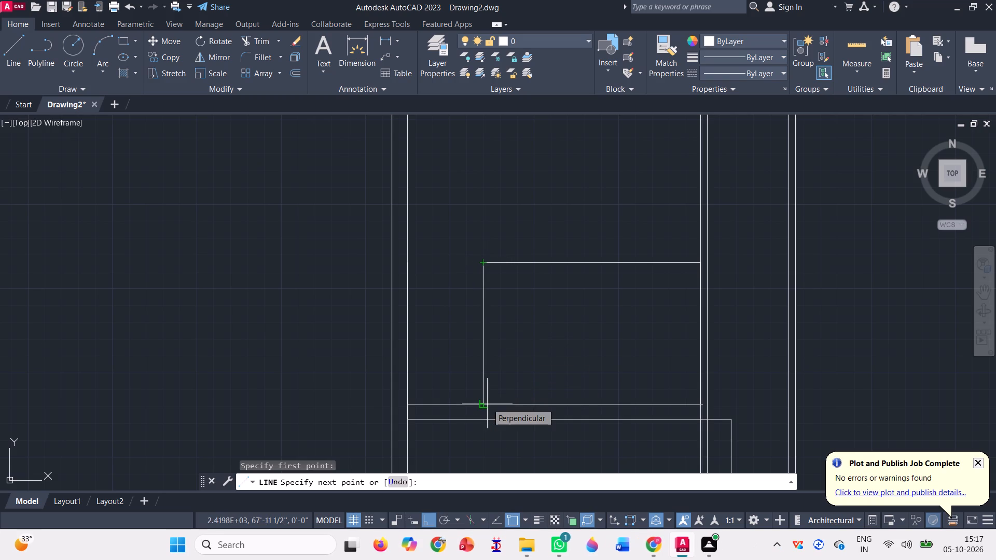
scroll(486, 404, "down", 2)
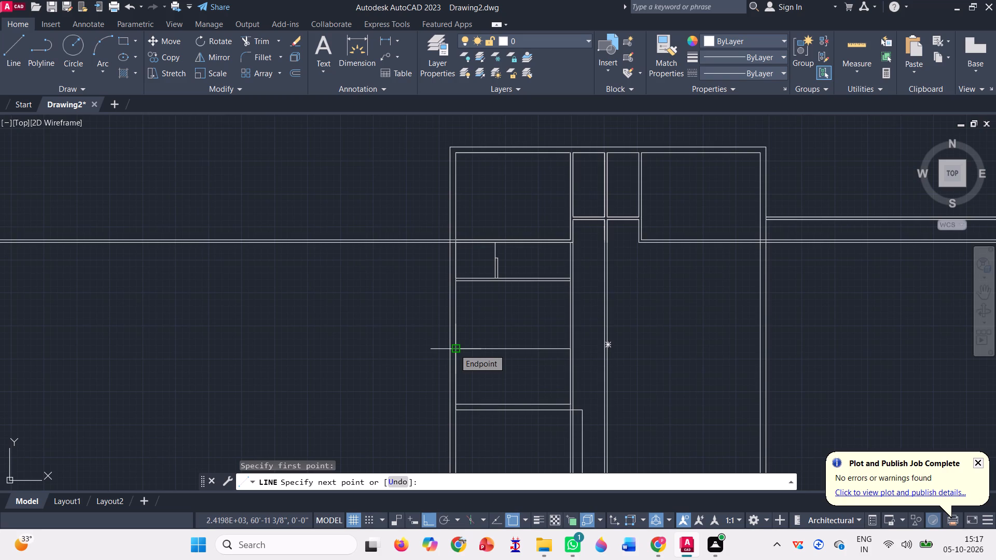
left_click(454, 349)
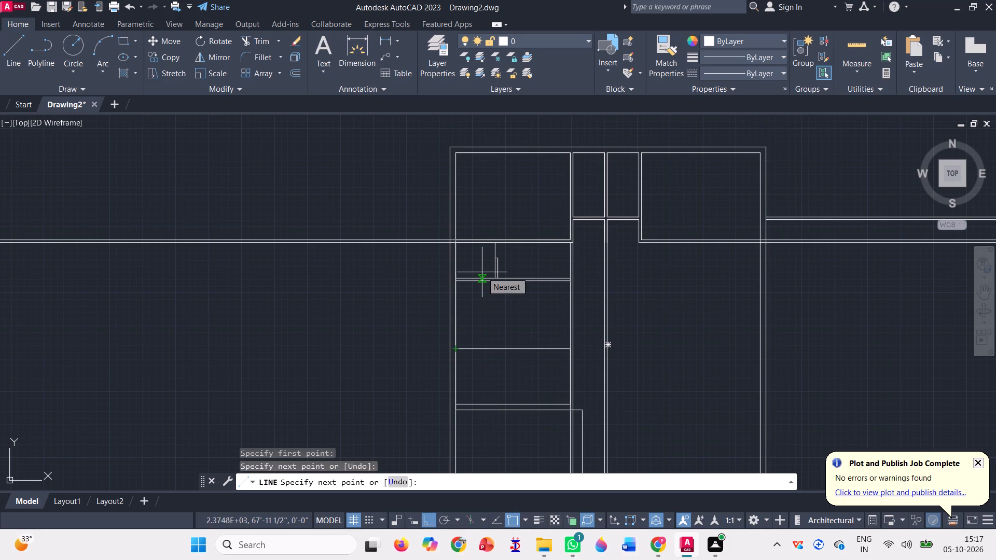
key("space")
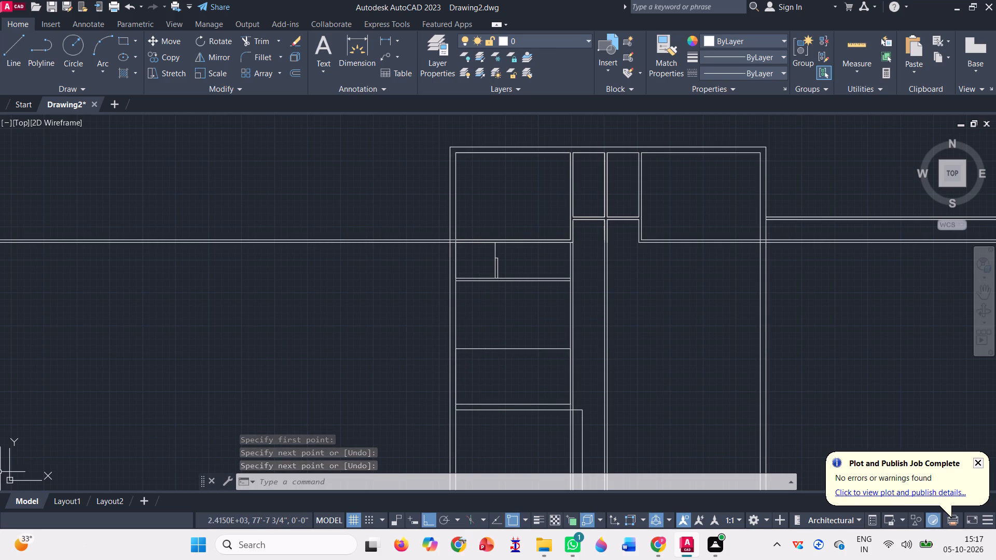
left_click(17, 49)
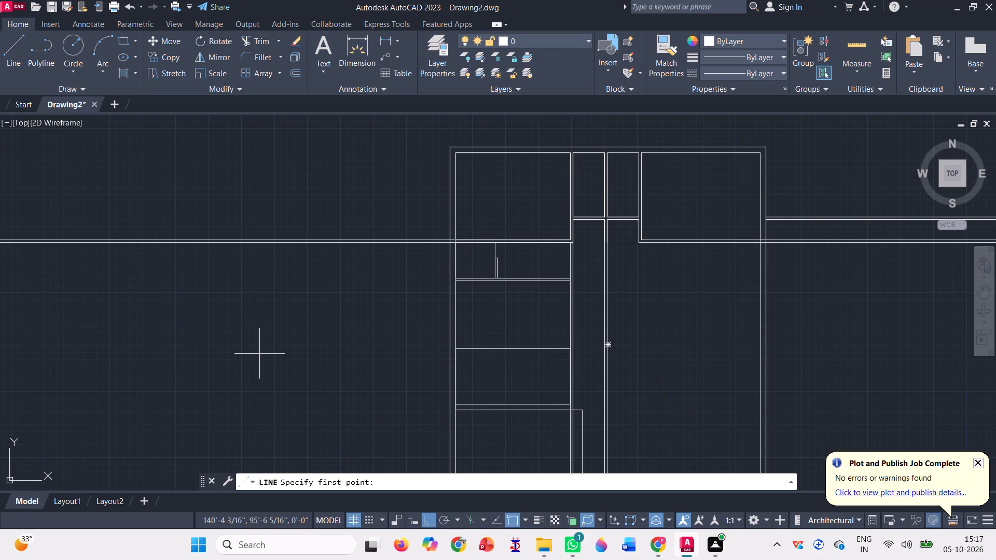
key("Escape")
Copy the two-line horizontal partition below the small left room, placing its upper right end on the 10'9" line's right end.
left_click(162, 58)
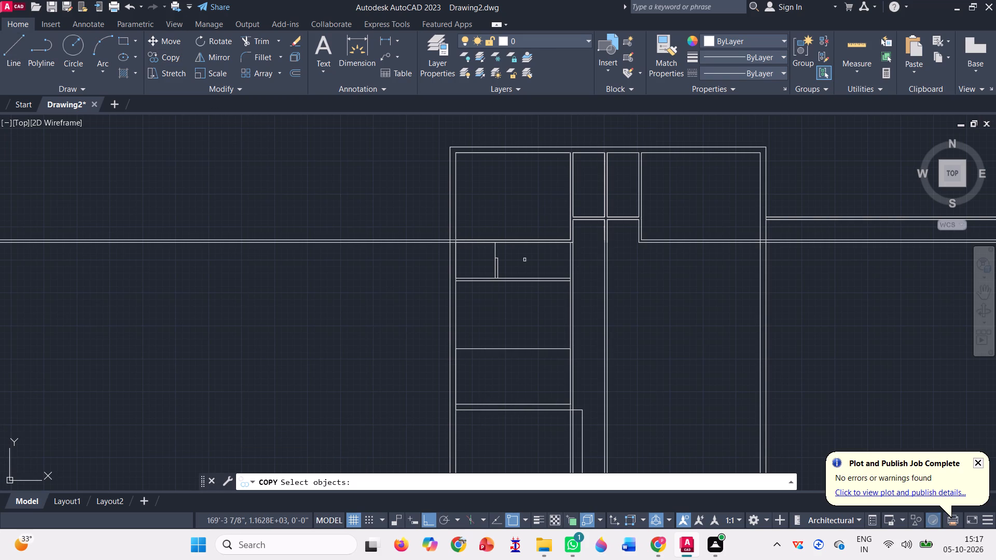
scroll(540, 287, "up", 4)
left_click(513, 213)
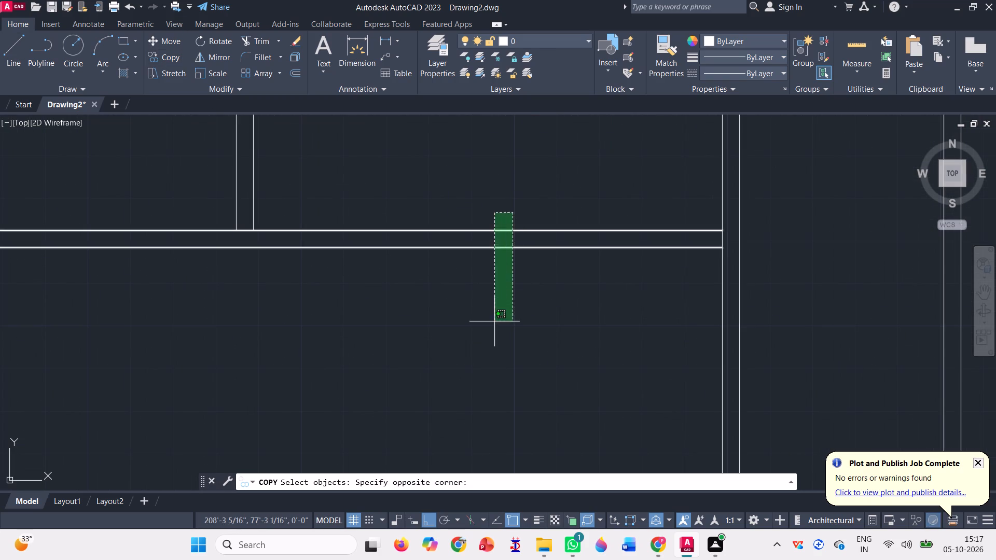
left_click(494, 321)
key("space")
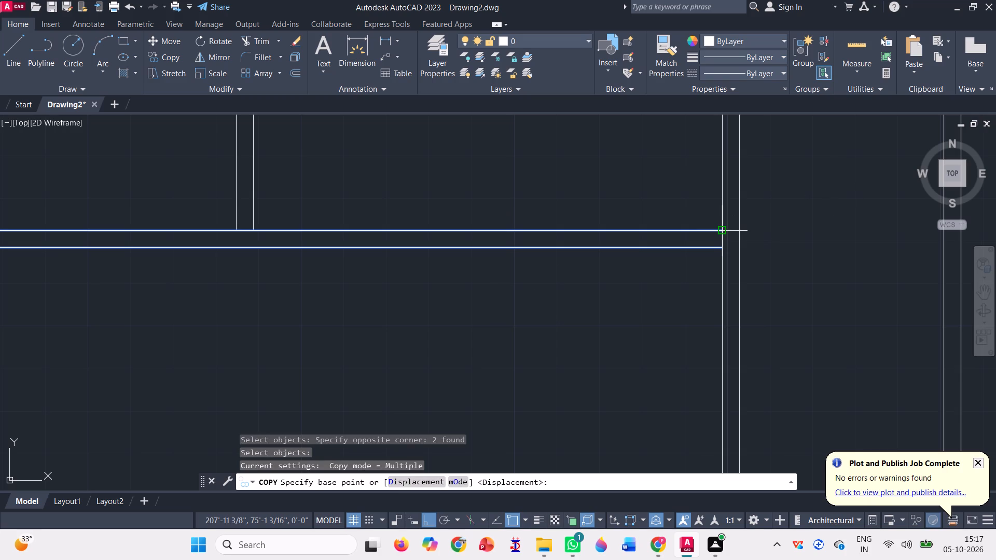
left_click(723, 231)
scroll(698, 209, "down", 4)
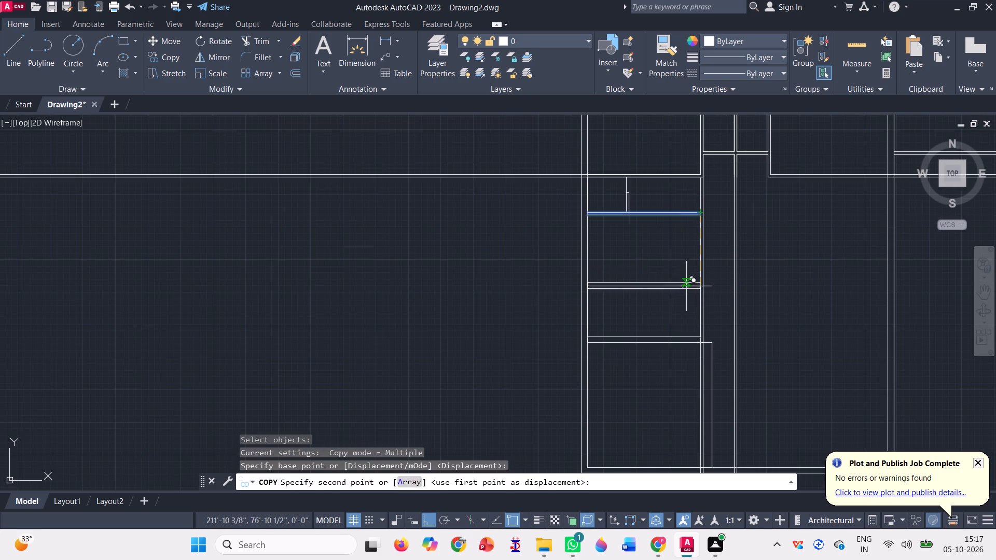
scroll(701, 292, "up", 3)
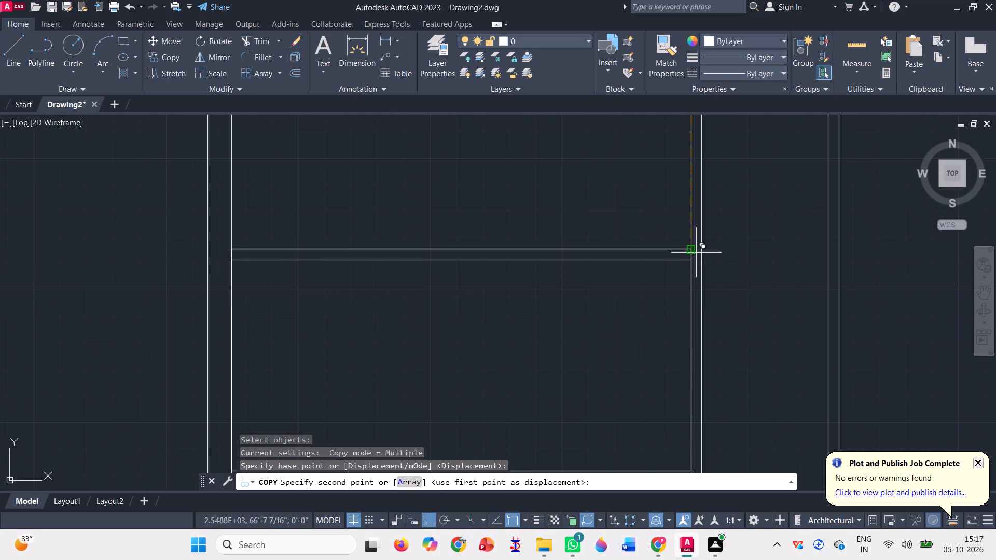
left_click(686, 247)
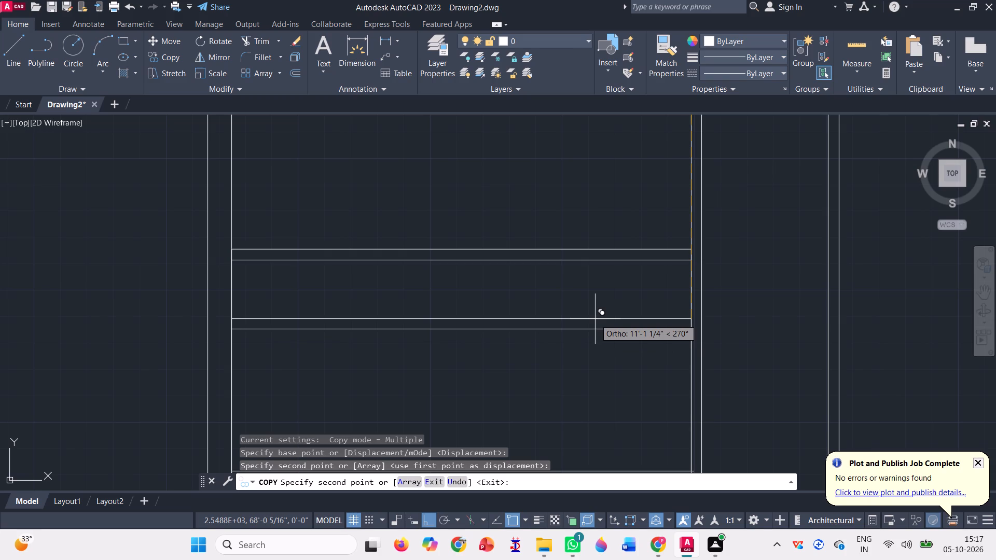
scroll(490, 233, "down", 2)
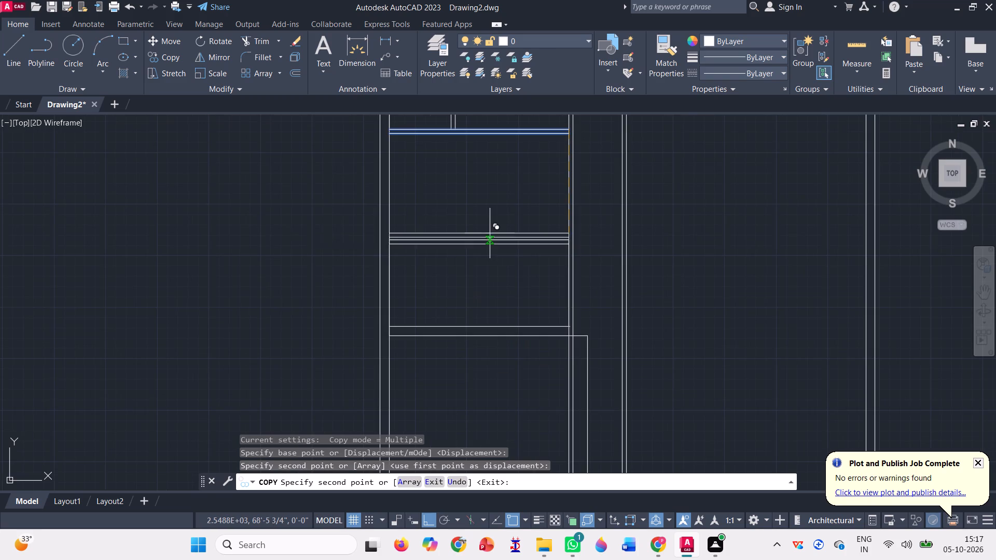
key("Escape")
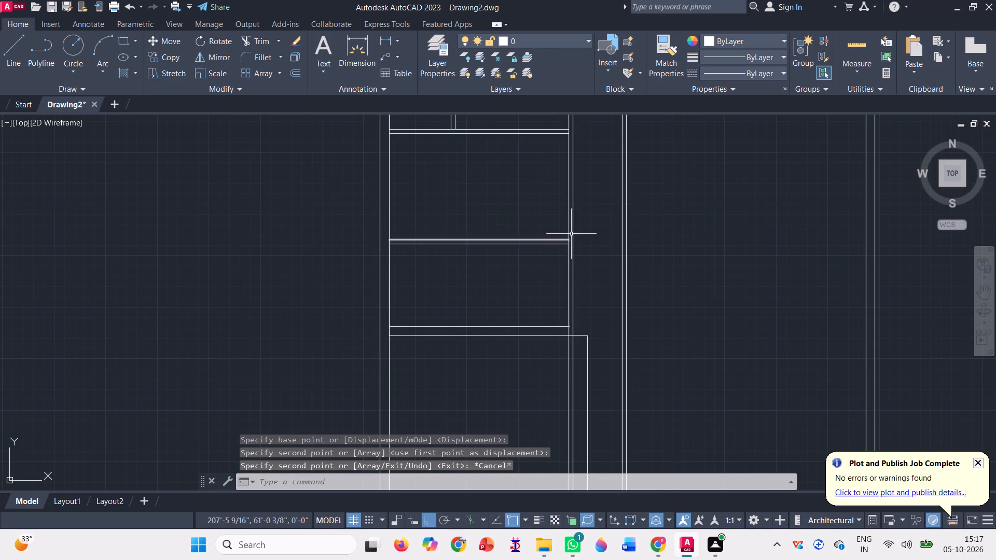
Trim the overlapping lines where the small left room's lower and upper partitions meet the first long vertical partition.
scroll(580, 217, "up", 1)
scroll(460, 302, "down", 1)
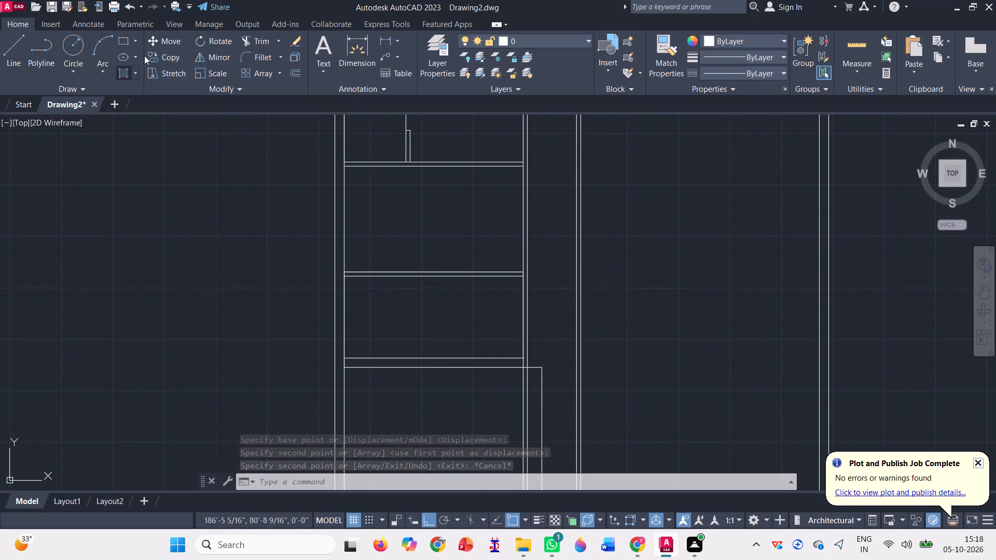
left_click(252, 36)
scroll(538, 152, "up", 5)
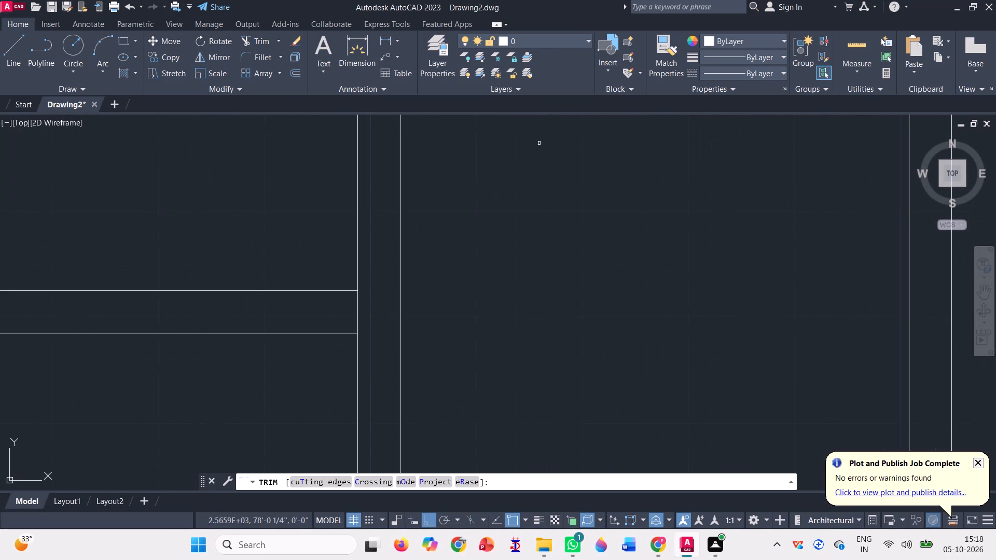
left_click(337, 316)
left_click(379, 286)
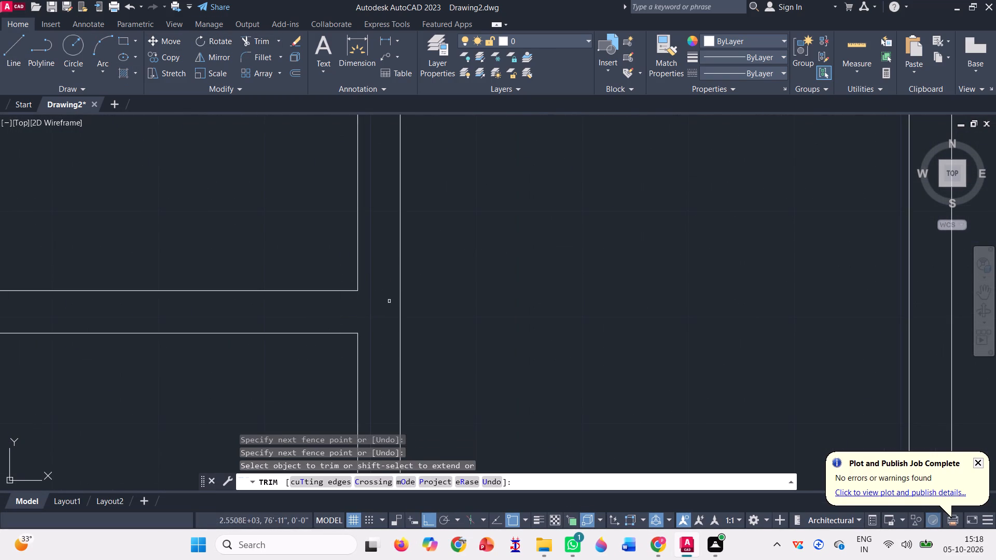
scroll(390, 302, "down", 3)
scroll(445, 304, "down", 1)
scroll(397, 195, "up", 2)
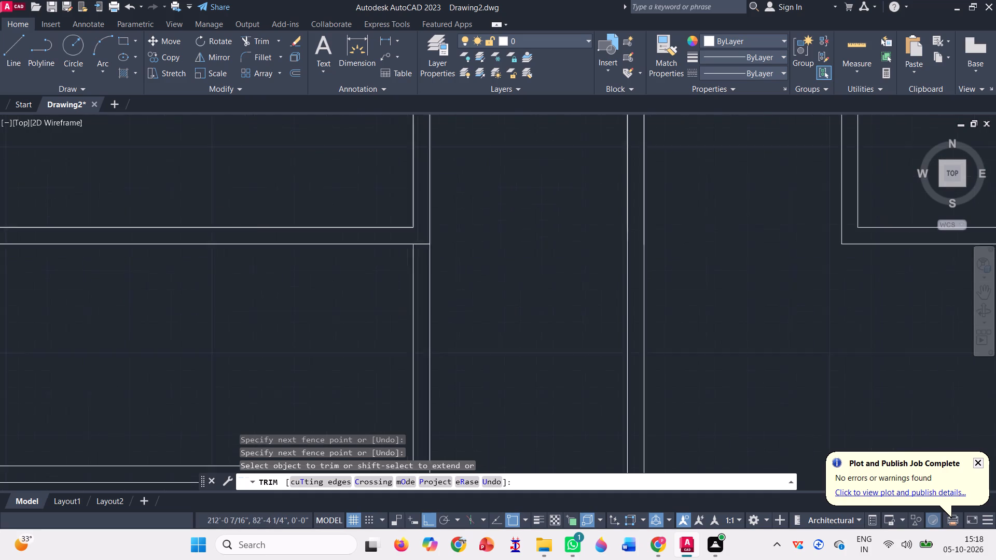
scroll(397, 195, "up", 1)
left_click(432, 291)
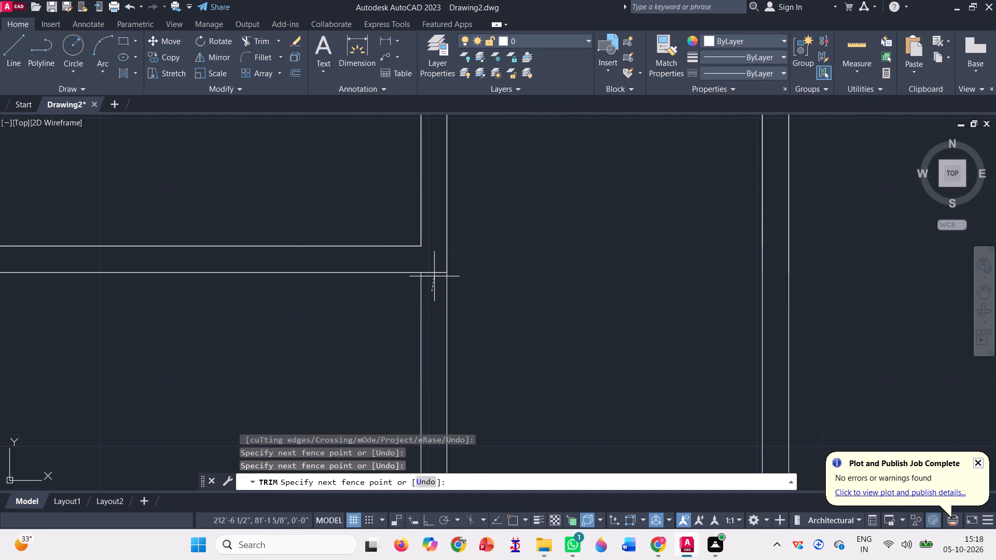
left_click(434, 261)
Trim the crossing lines where the small left room's upper partition meets the left outer wall.
scroll(506, 207, "down", 2)
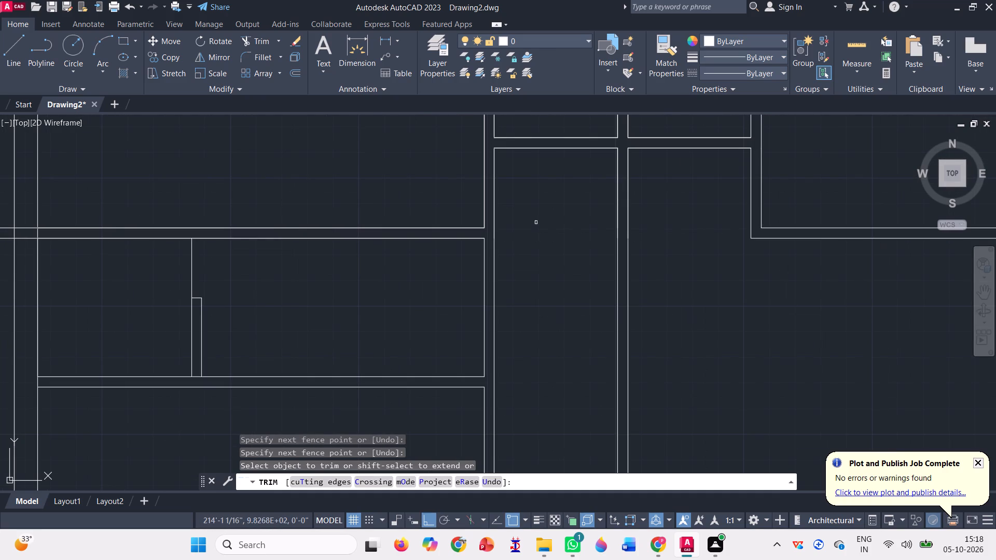
scroll(445, 242, "down", 2)
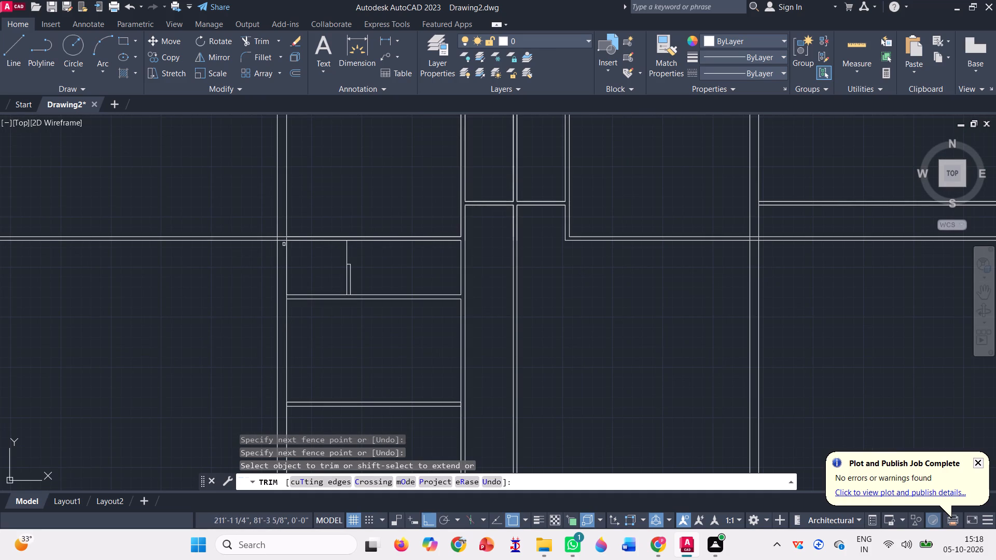
scroll(284, 244, "up", 7)
left_click(293, 257)
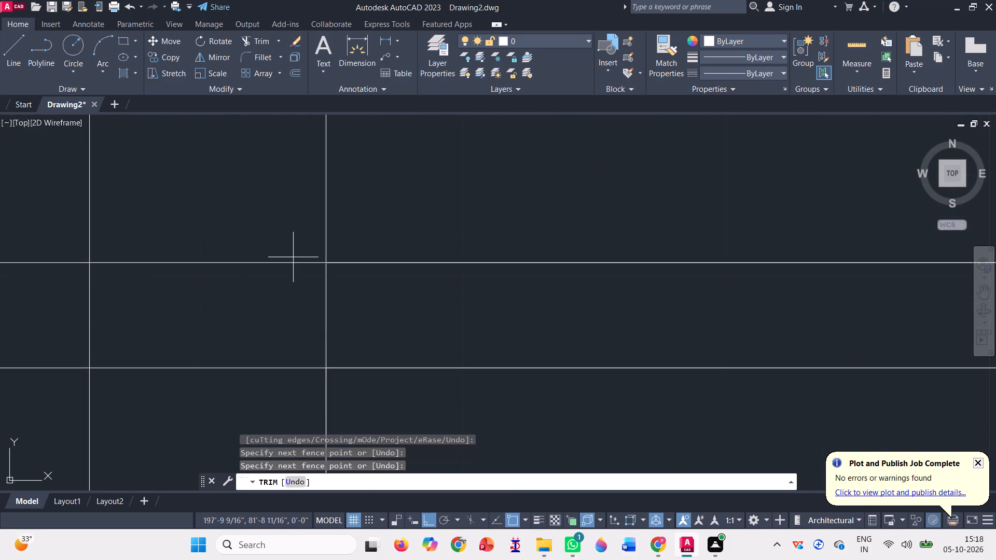
left_click(349, 317)
left_click(258, 403)
left_click(258, 332)
Trim the small left room's lower partition junctions at the inner left wall and at the short vertical partition.
scroll(283, 259, "down", 6)
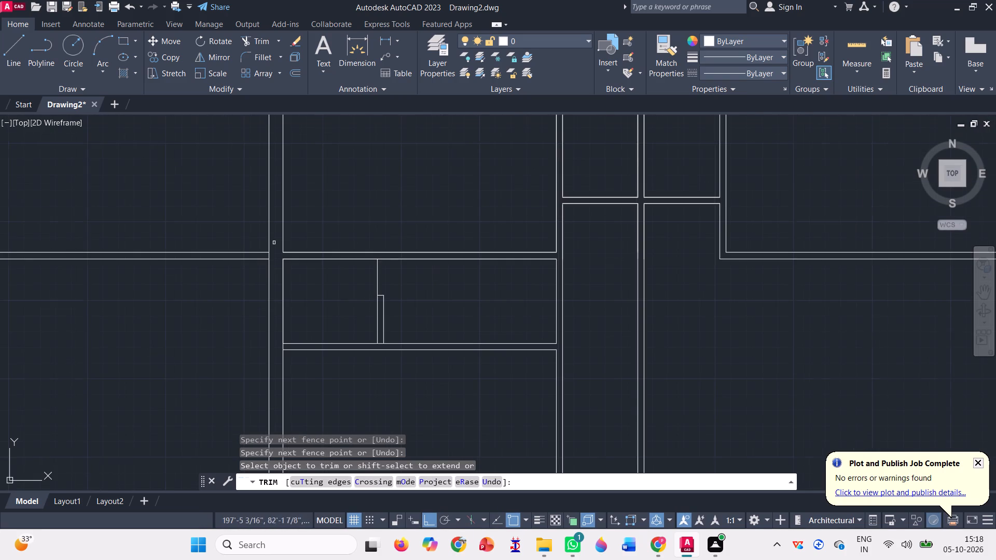
scroll(275, 239, "down", 1)
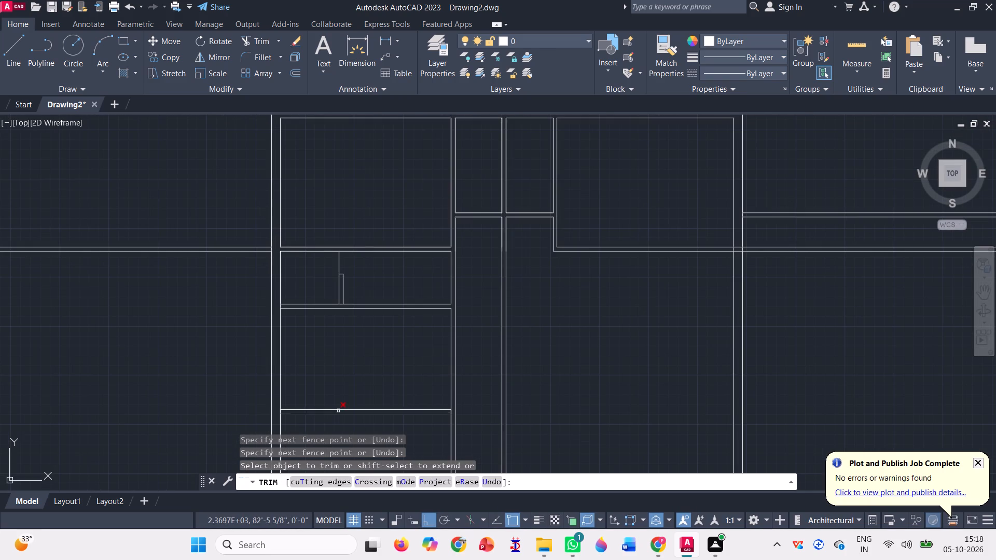
scroll(288, 309, "up", 4)
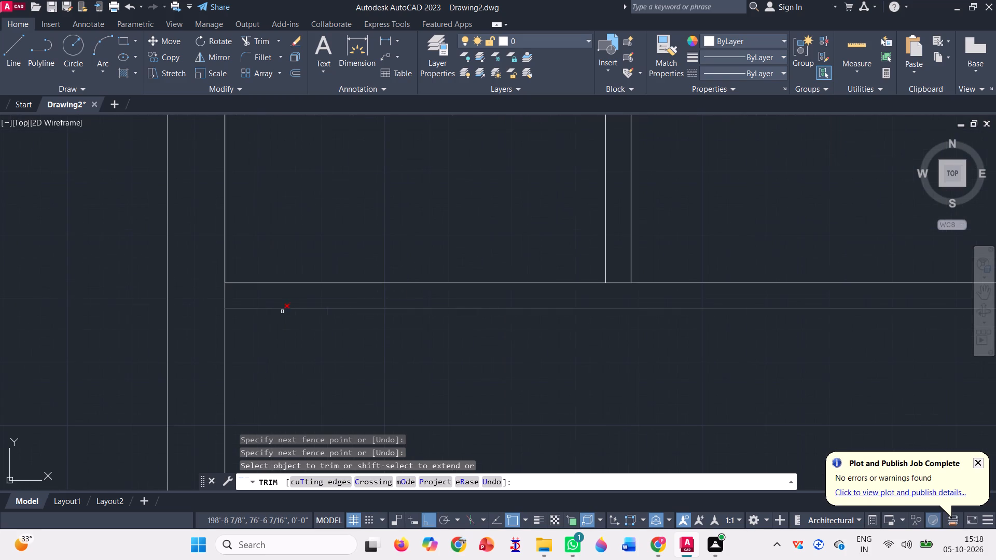
left_click(230, 297)
left_click(213, 291)
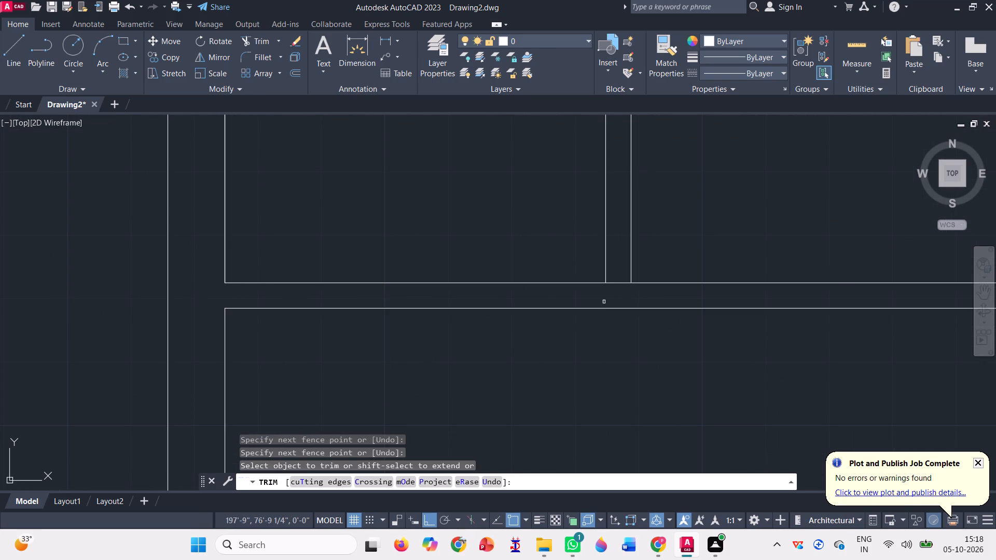
left_click(612, 290)
left_click(616, 270)
scroll(464, 221, "down", 3)
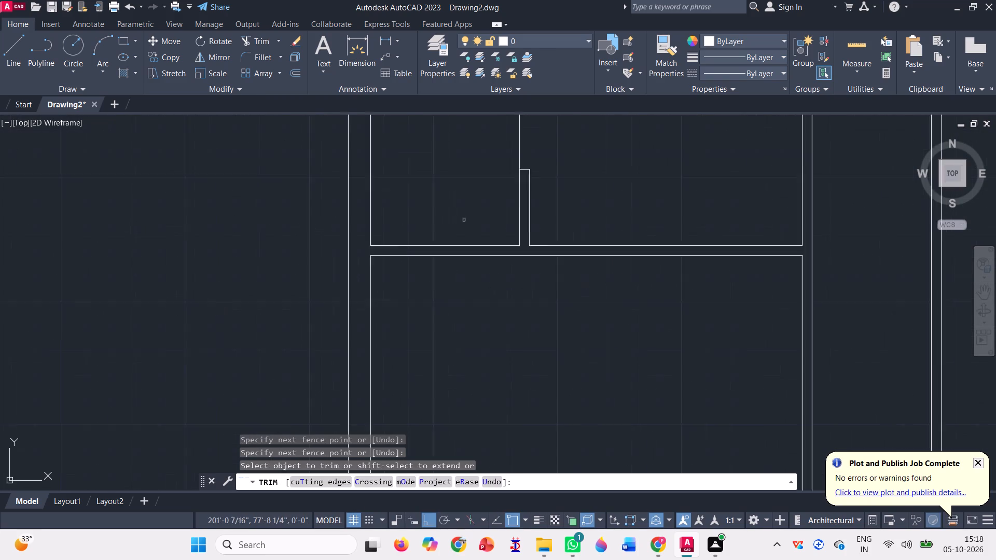
scroll(471, 206, "down", 2)
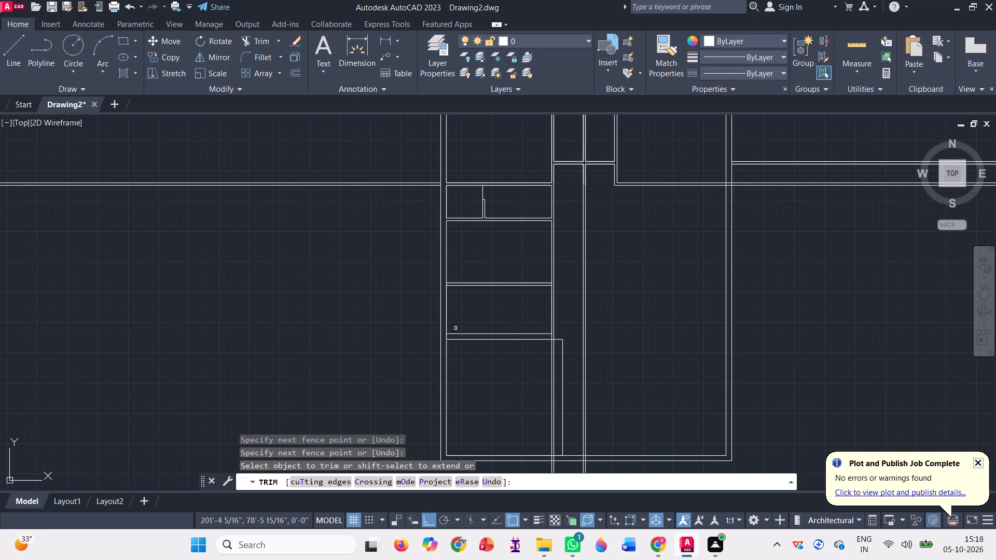
Trim the overlapping lines where the middle left-side horizontal partition meets the first long vertical partition and the inner left wall.
scroll(471, 283, "up", 1)
scroll(575, 268, "up", 1)
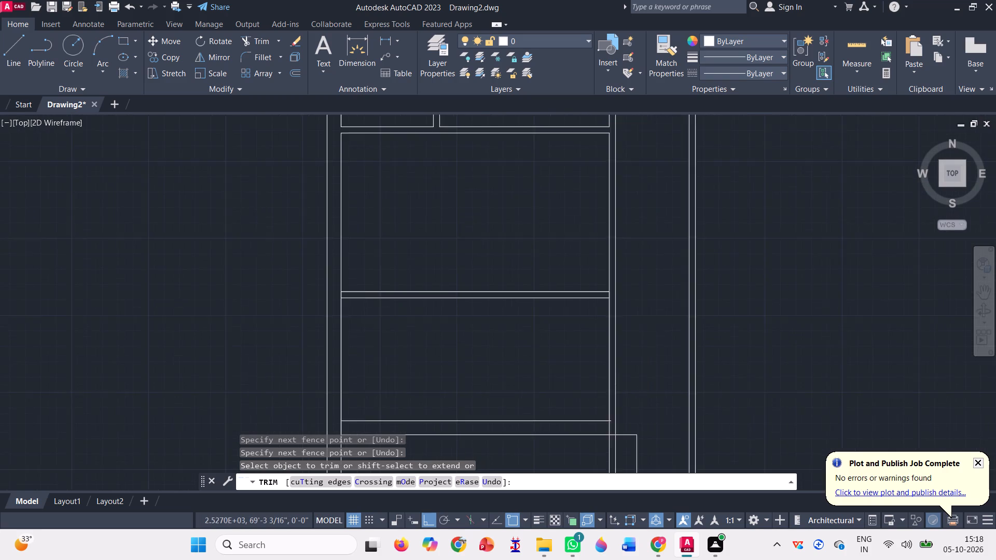
scroll(575, 268, "up", 1)
scroll(413, 303, "up", 2)
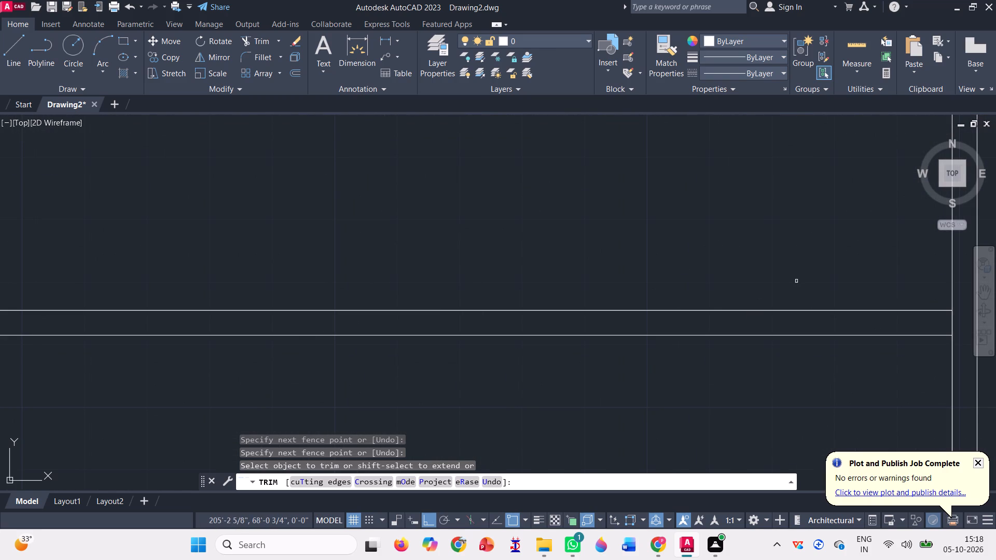
scroll(598, 228, "down", 1)
scroll(843, 276, "up", 1)
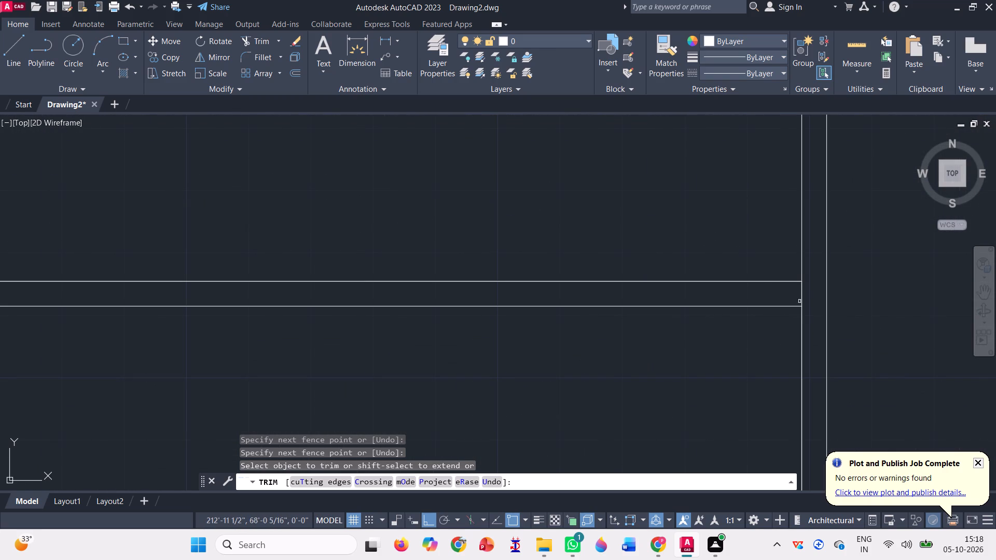
left_click(798, 291)
left_click(817, 279)
scroll(805, 296, "down", 3)
scroll(559, 300, "up", 3)
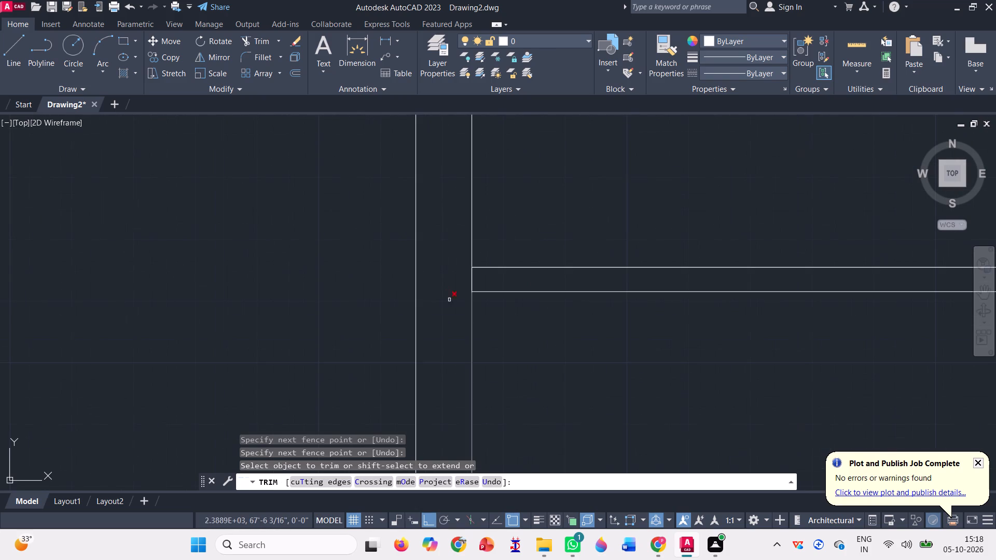
scroll(453, 289, "up", 3)
left_click(579, 212)
left_click(500, 252)
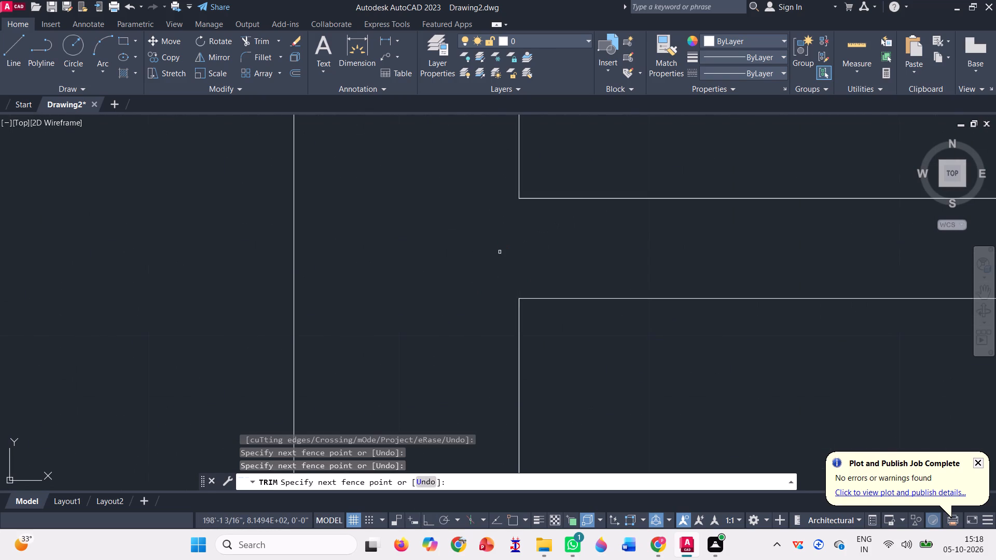
Trim away the lowest horizontal partition line's overhang past the long vertical partition and remove the leftover vertical line beside it.
scroll(500, 252, "down", 4)
scroll(310, 249, "down", 3)
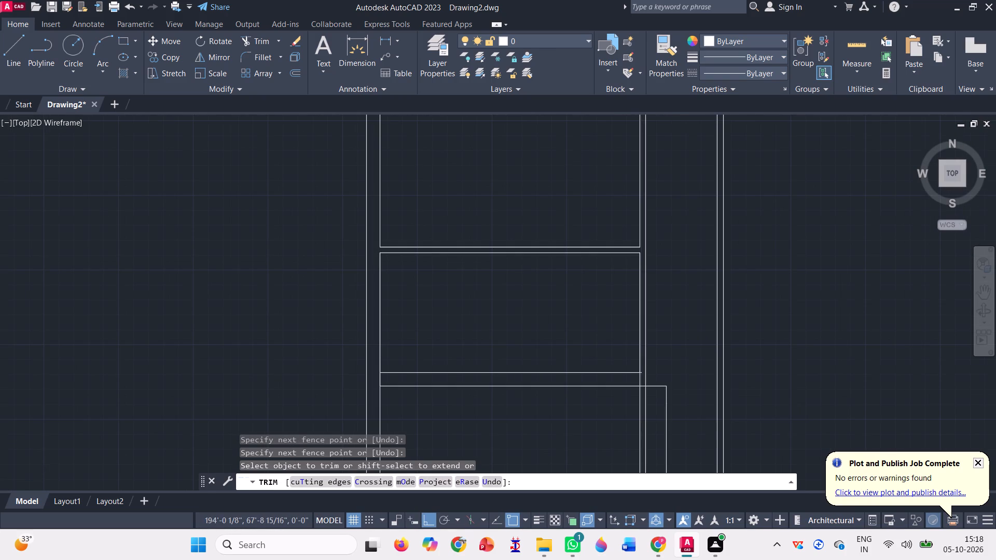
scroll(302, 262, "down", 1)
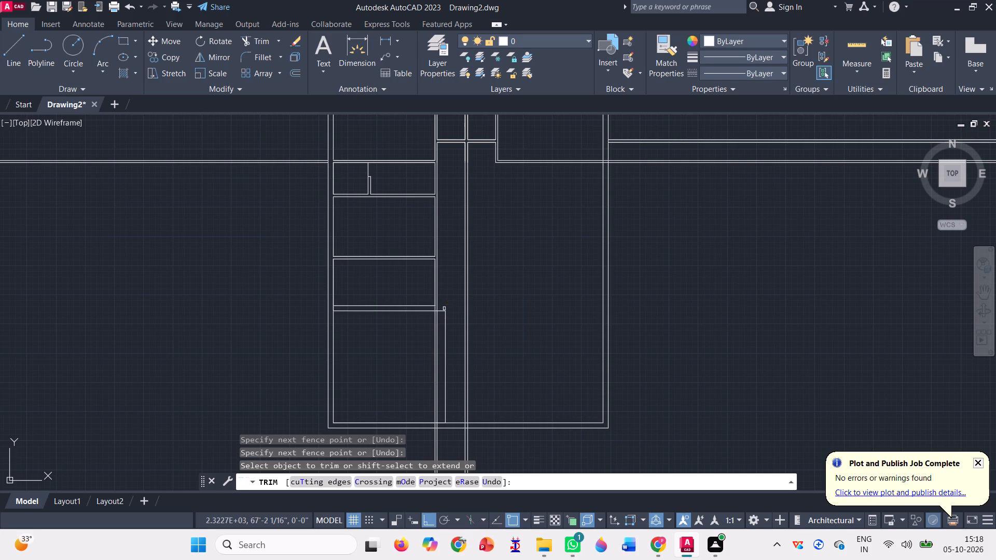
left_click(442, 310)
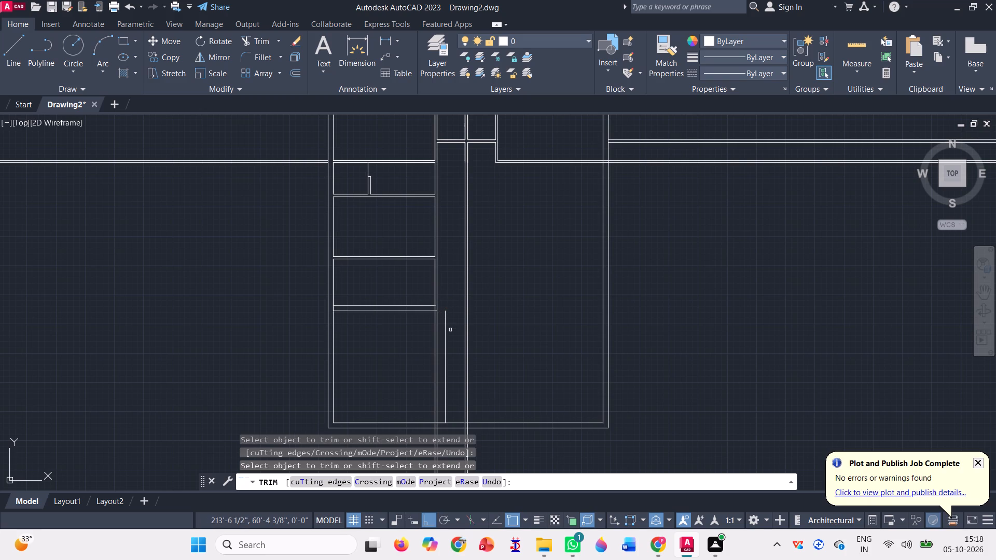
left_click(446, 333)
left_click(444, 319)
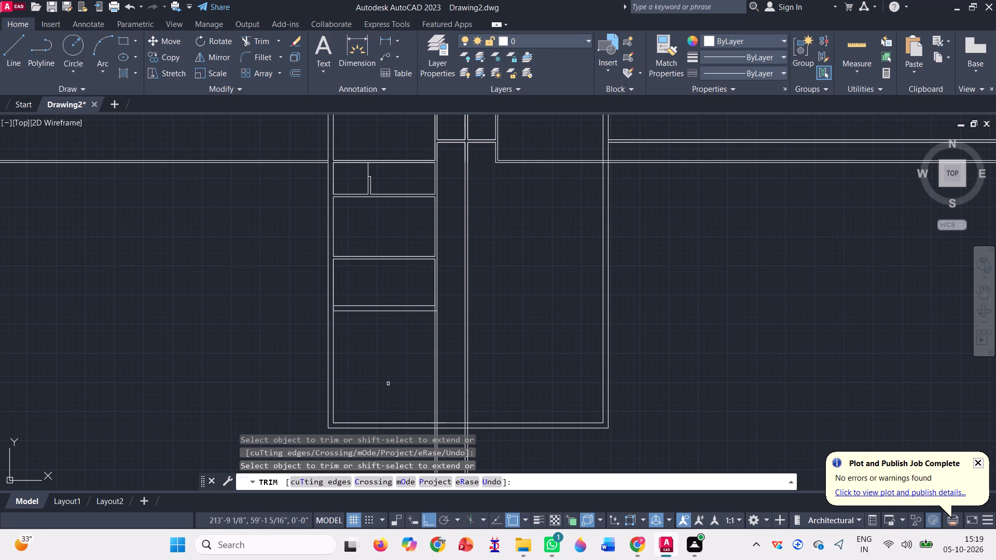
scroll(412, 330, "up", 2)
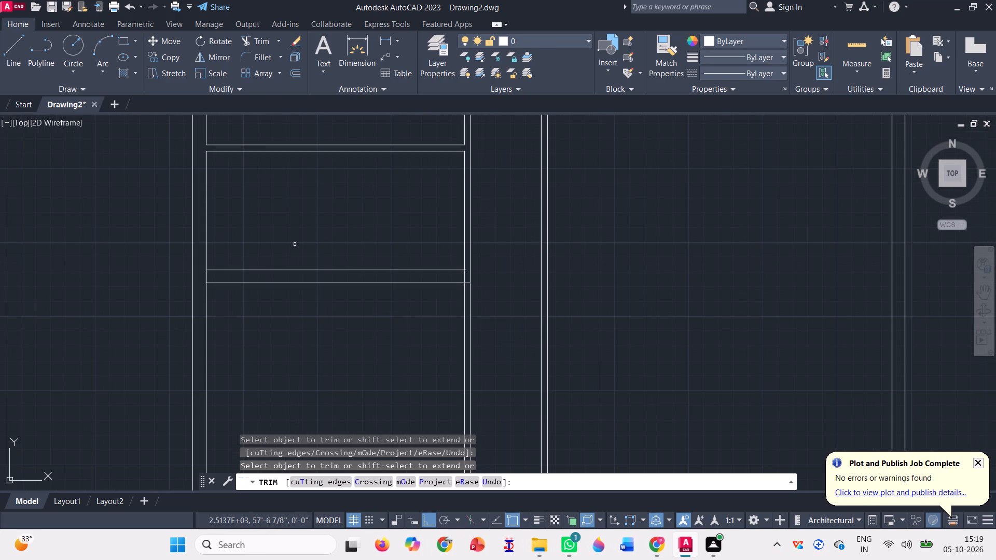
key("Escape")
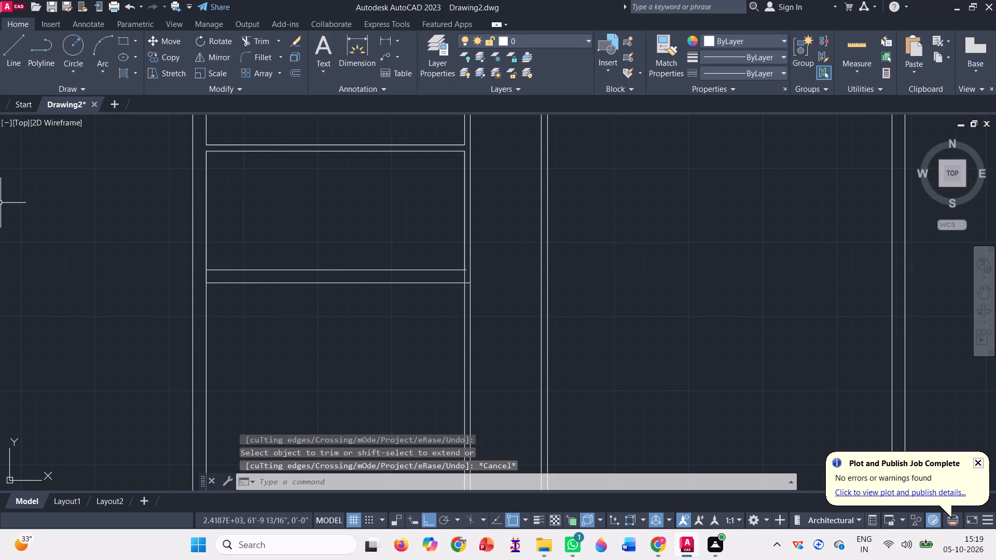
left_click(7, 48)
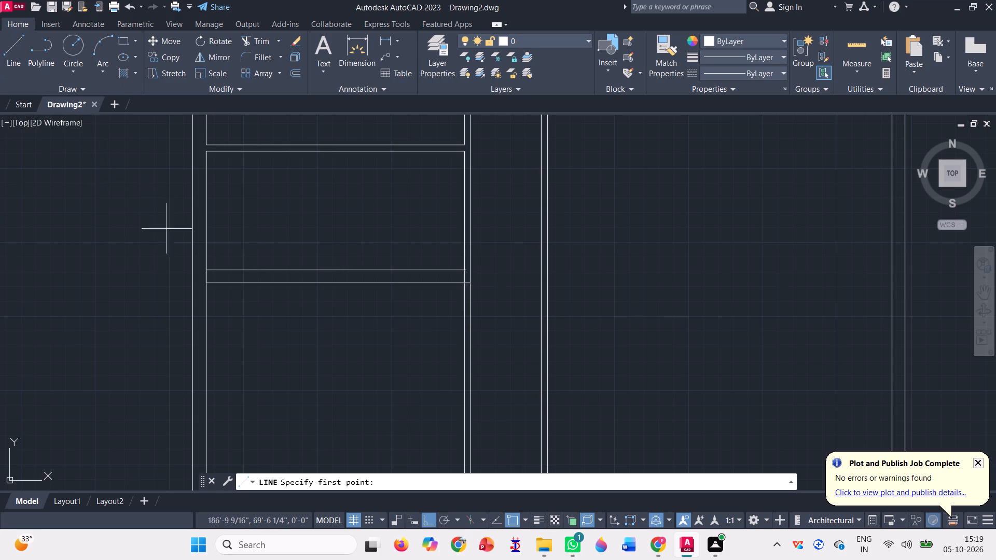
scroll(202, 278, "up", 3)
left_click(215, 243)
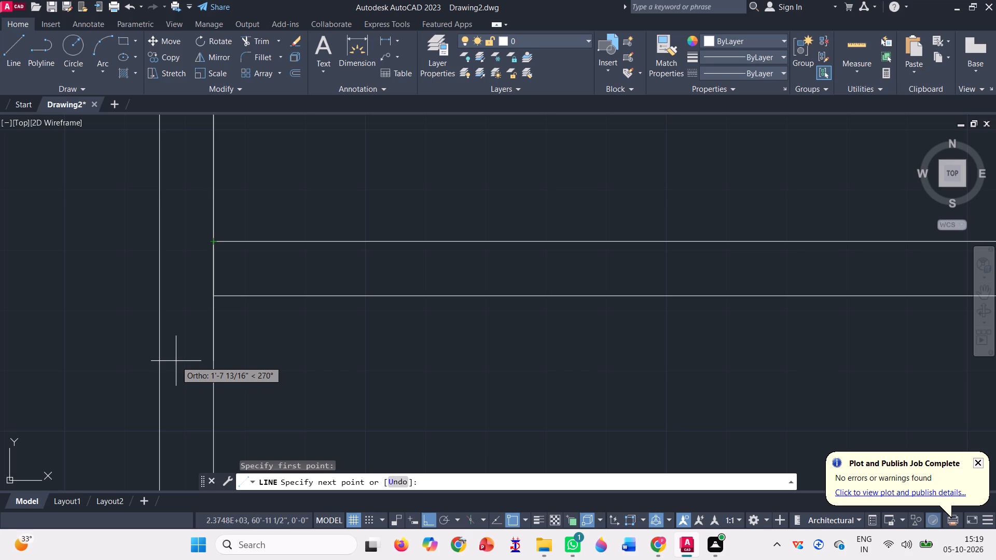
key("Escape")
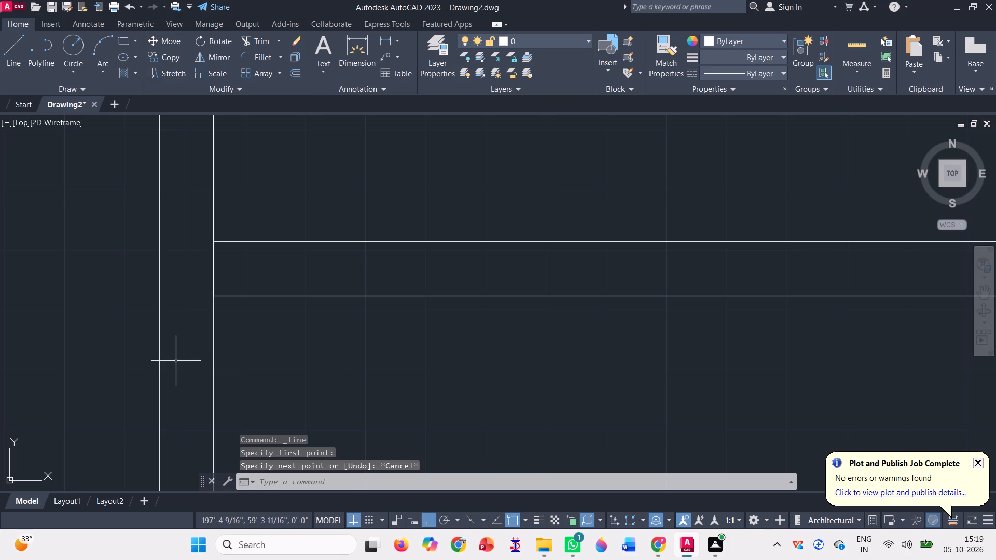
Draw a vertical line from the middle horizontal partition's upper line down to the lowest partition's upper line, near the left wall.
scroll(176, 361, "down", 3)
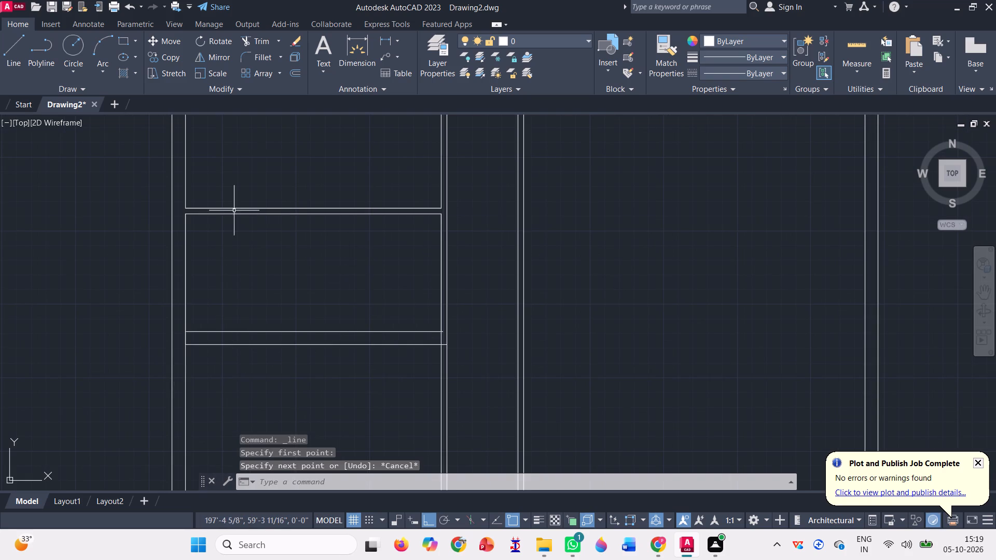
left_click(22, 41)
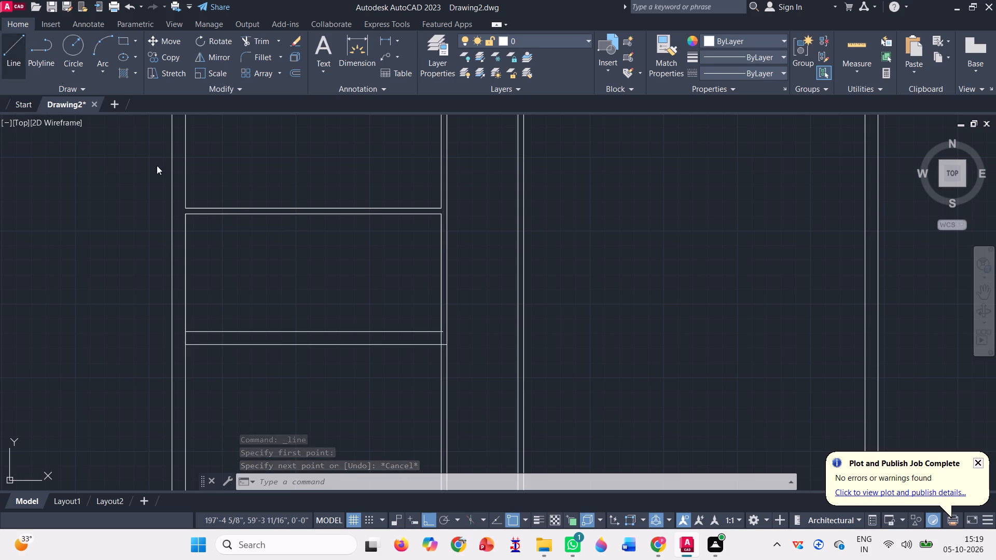
left_click(254, 205)
left_click(251, 332)
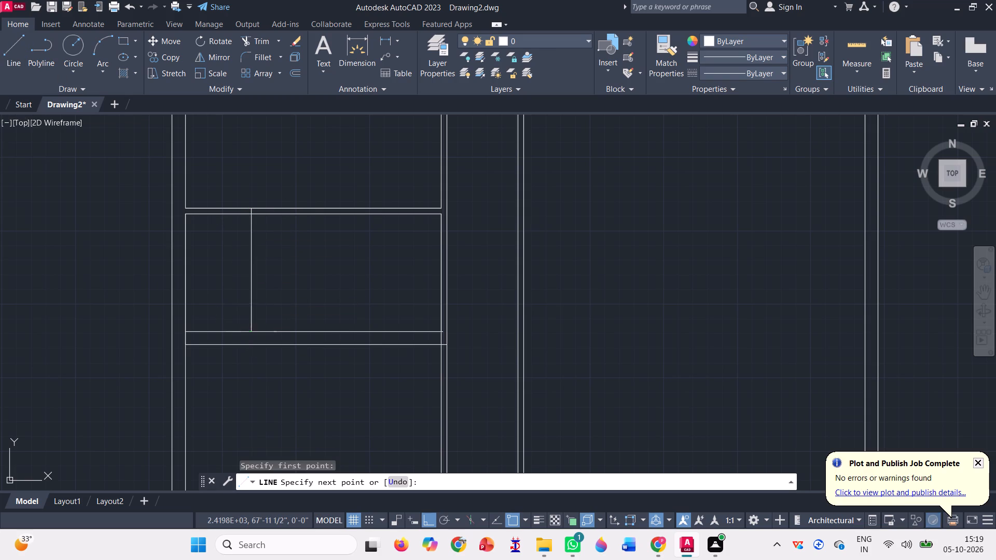
key("space")
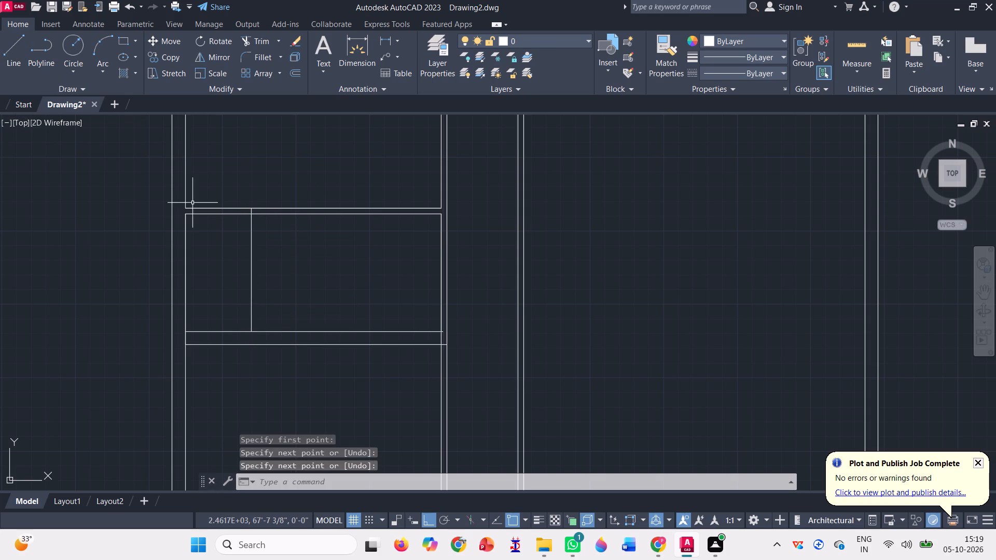
Move the interior partitions horizontally away from the left wall so their left ends align with the short vertical line drawn near it.
scroll(303, 264, "down", 2)
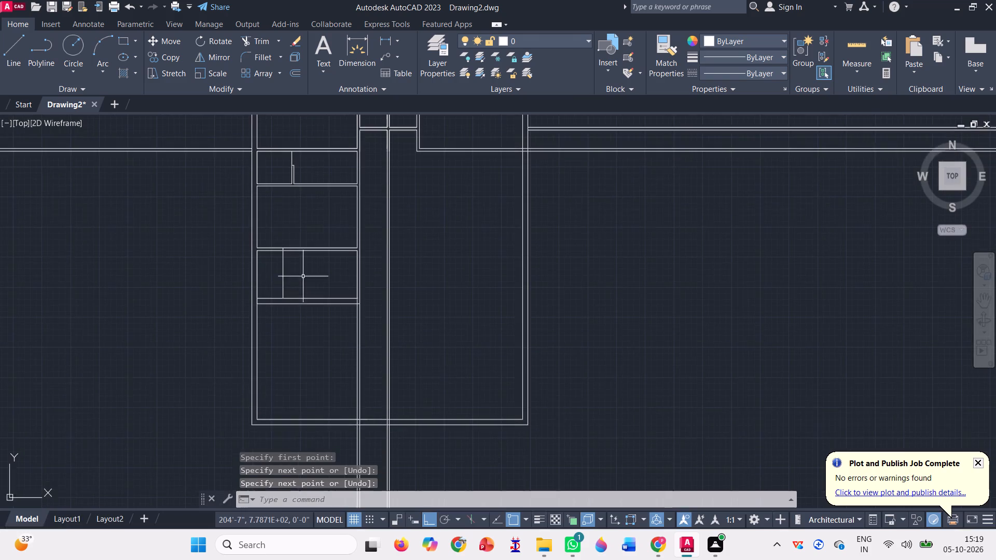
scroll(519, 73, "down", 2)
scroll(387, 241, "down", 1)
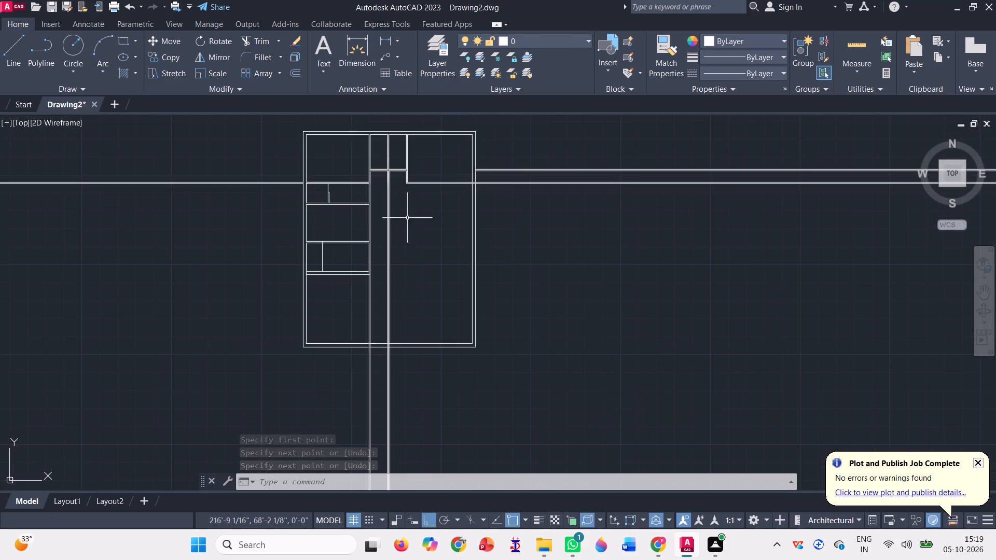
scroll(468, 117, "up", 1)
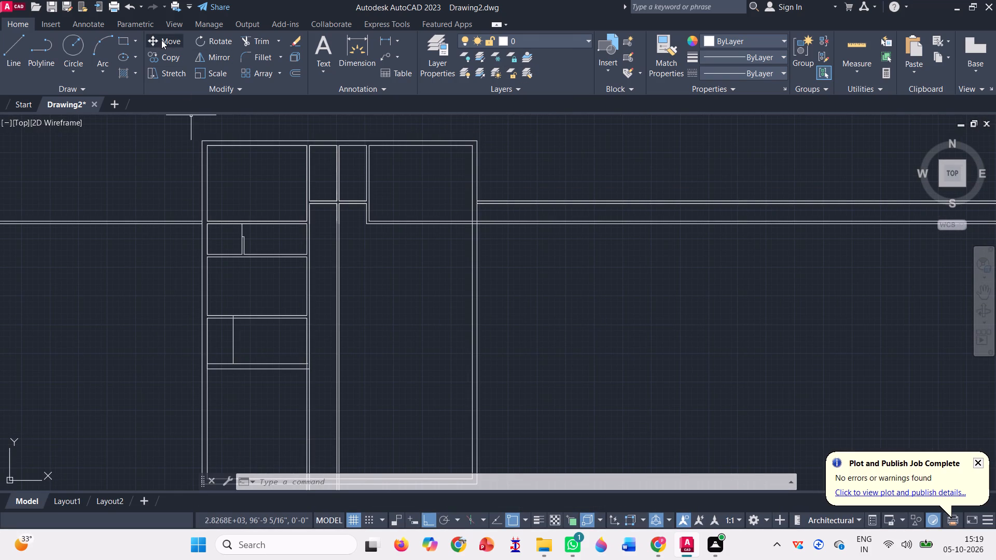
left_click(160, 40)
left_click(275, 179)
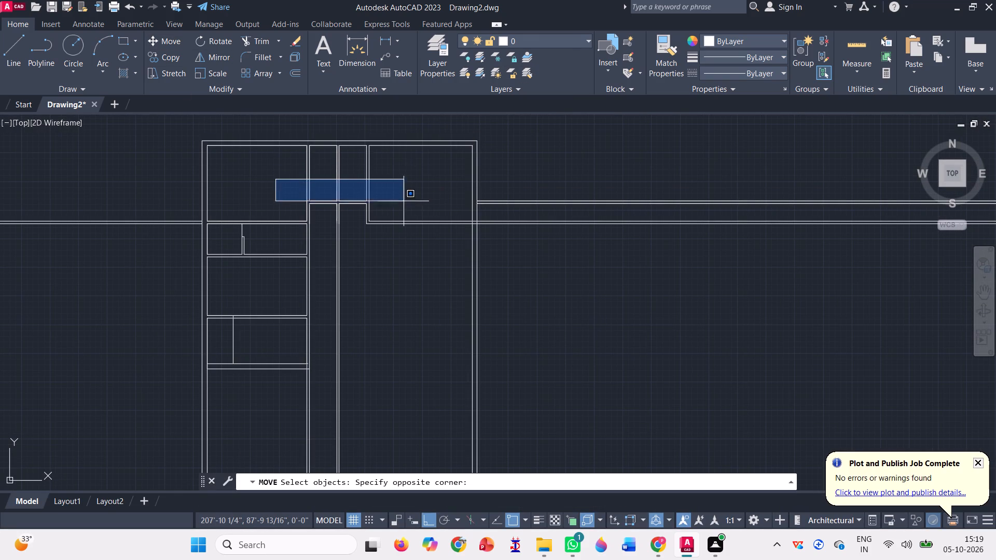
left_click(403, 214)
left_click(429, 178)
left_click(261, 167)
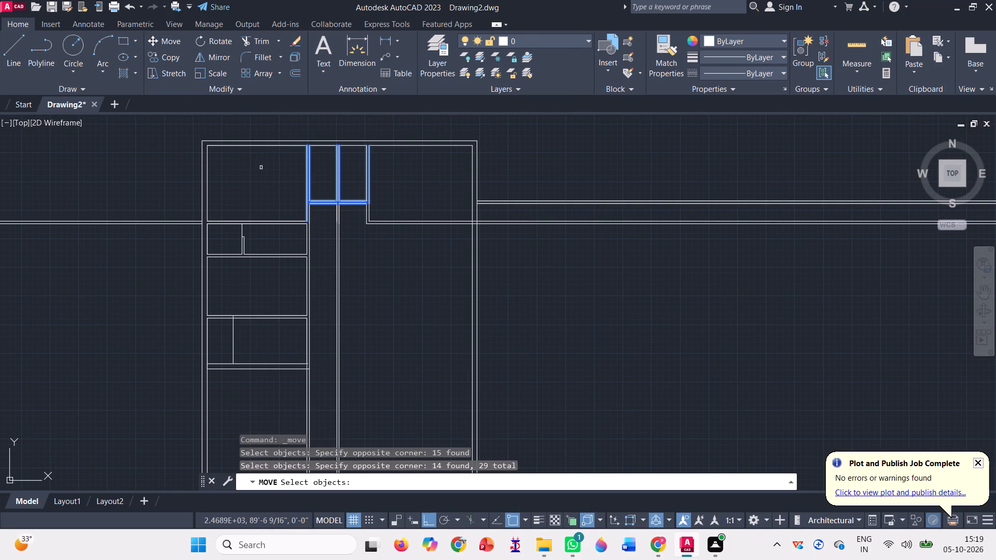
left_click(399, 248)
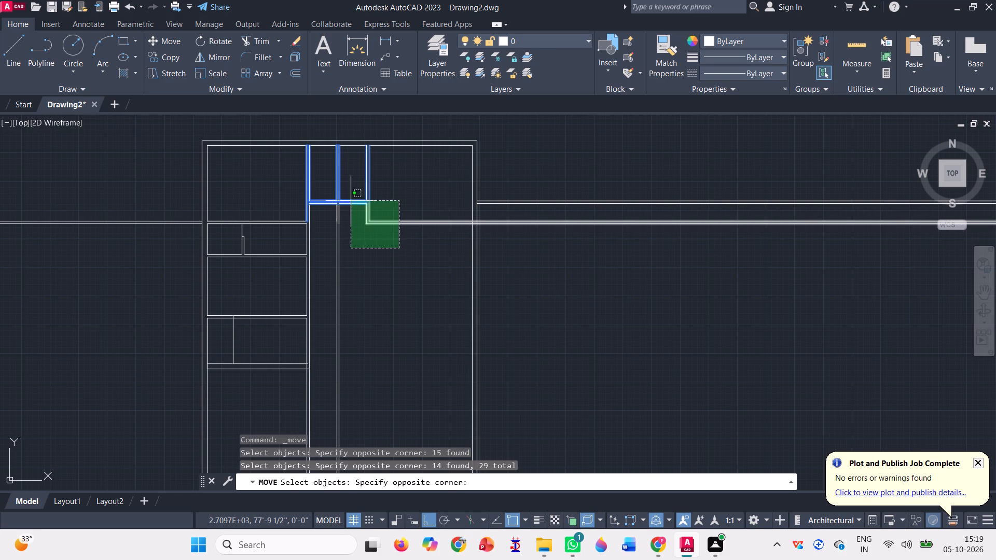
left_click(264, 199)
scroll(310, 224, "down", 2)
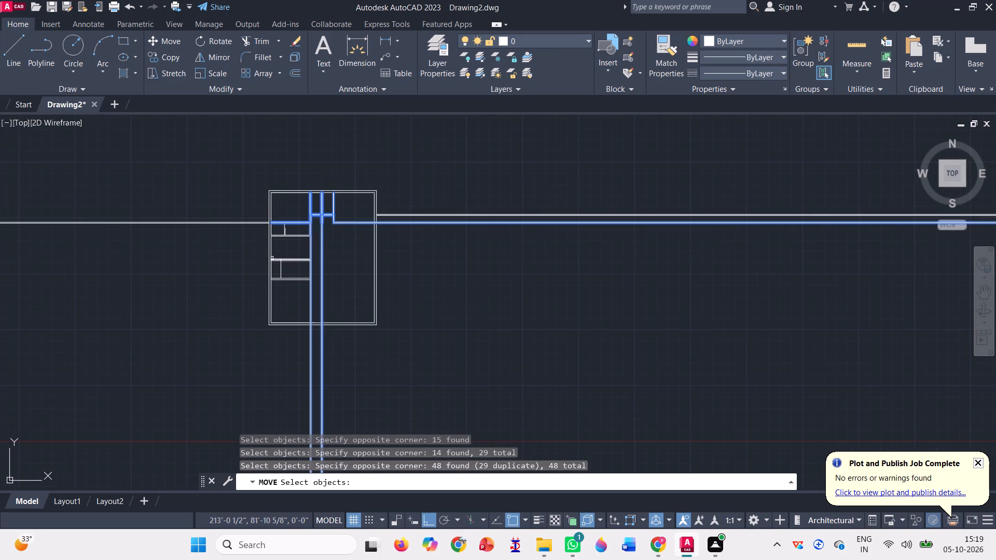
scroll(275, 261, "up", 2)
left_click(308, 319)
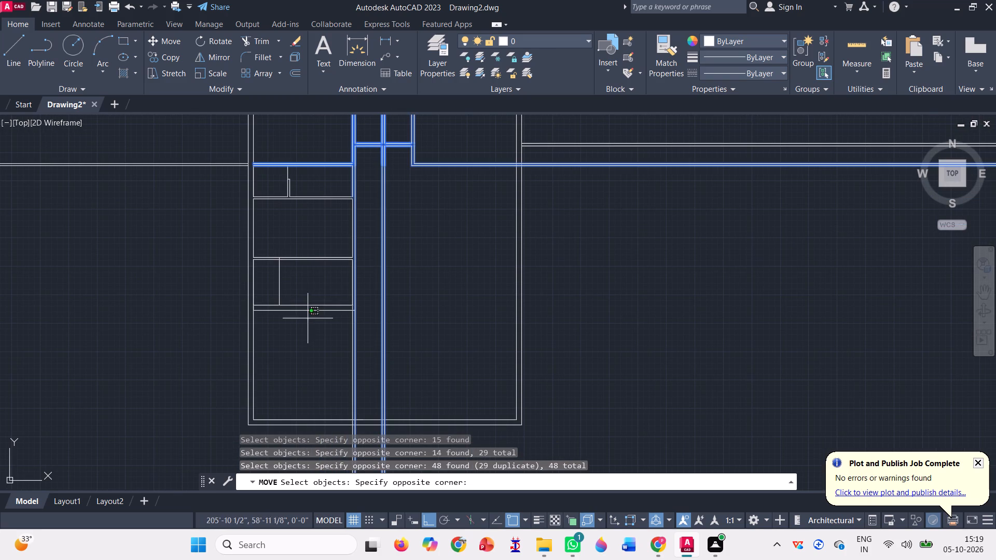
left_click(282, 185)
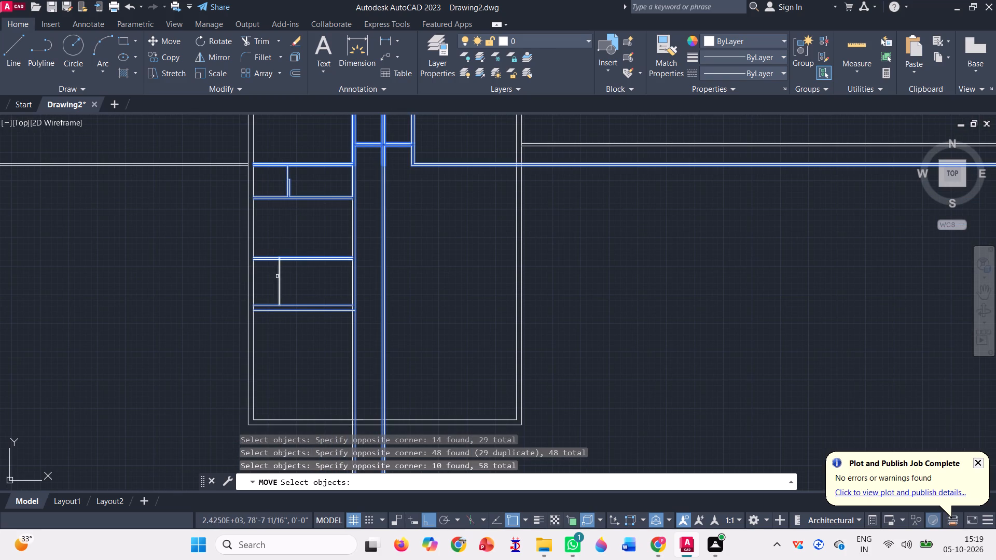
scroll(260, 282, "up", 2)
scroll(361, 278, "down", 2)
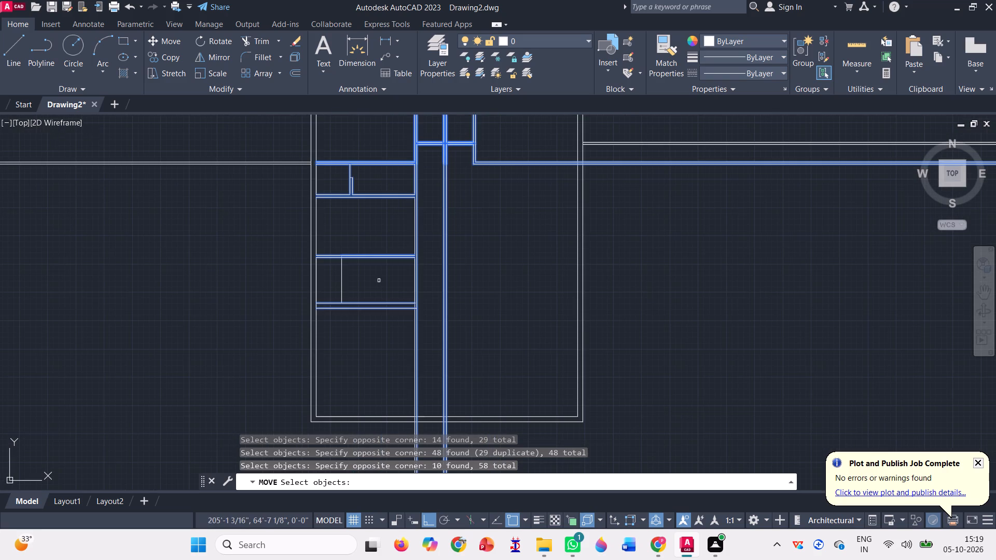
left_click(572, 236)
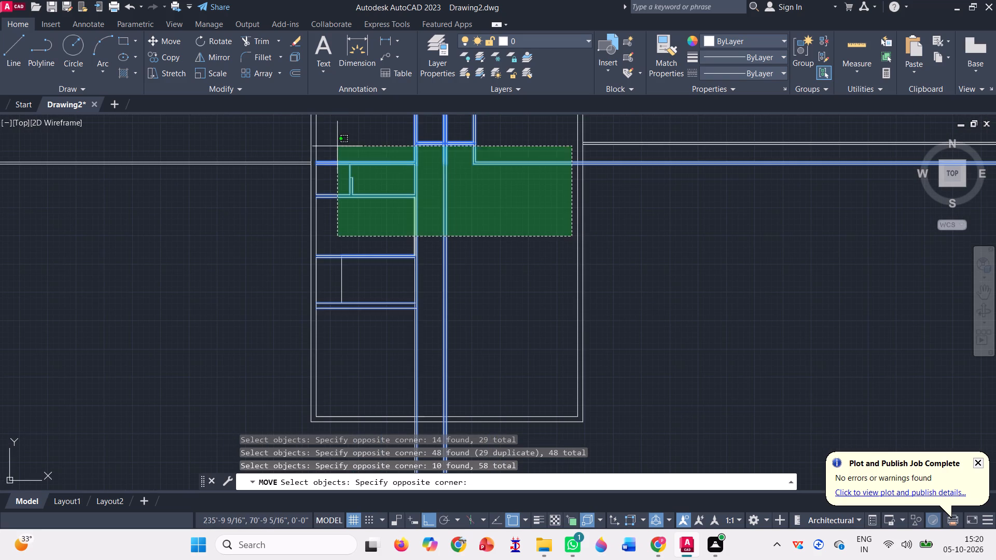
left_click(354, 171)
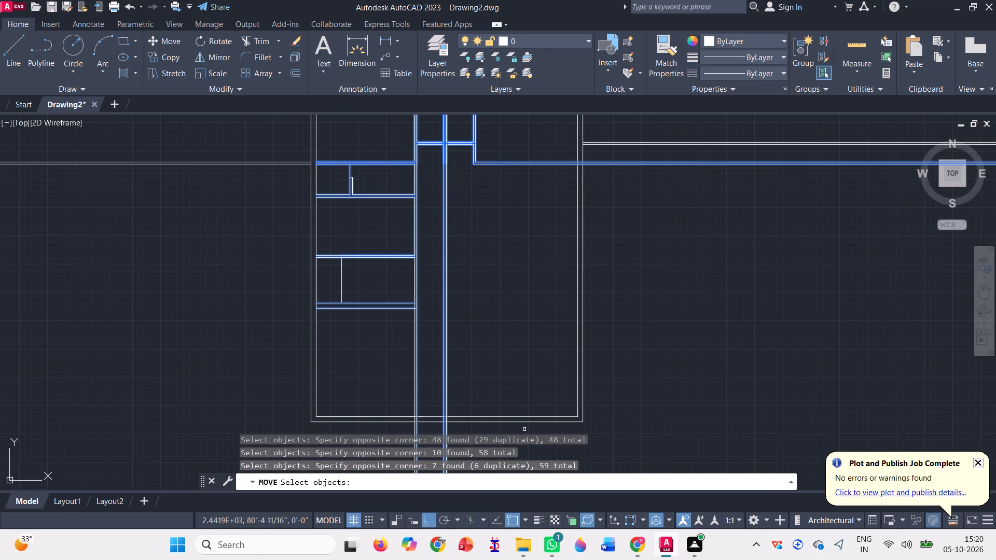
left_click(514, 384)
left_click(375, 361)
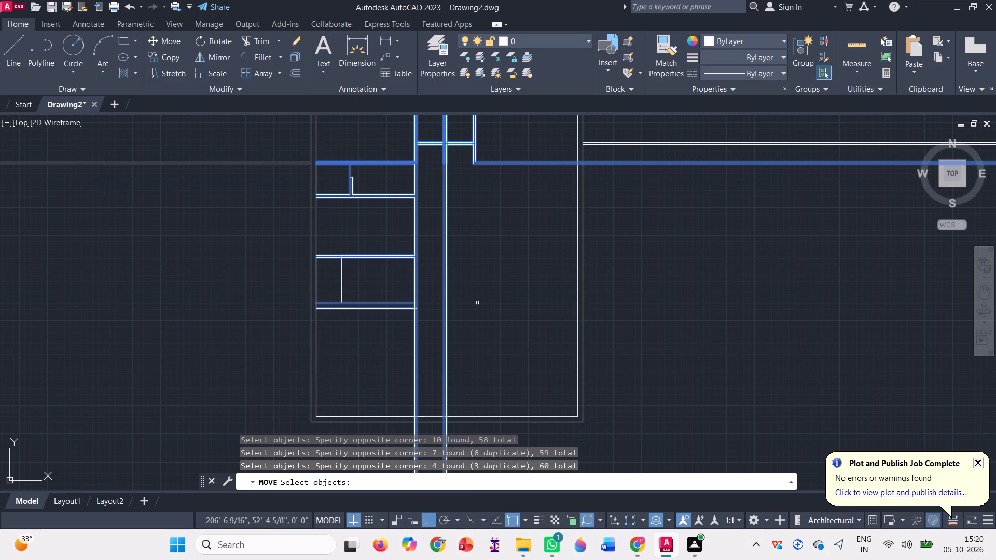
scroll(479, 301, "down", 1)
scroll(462, 159, "up", 4)
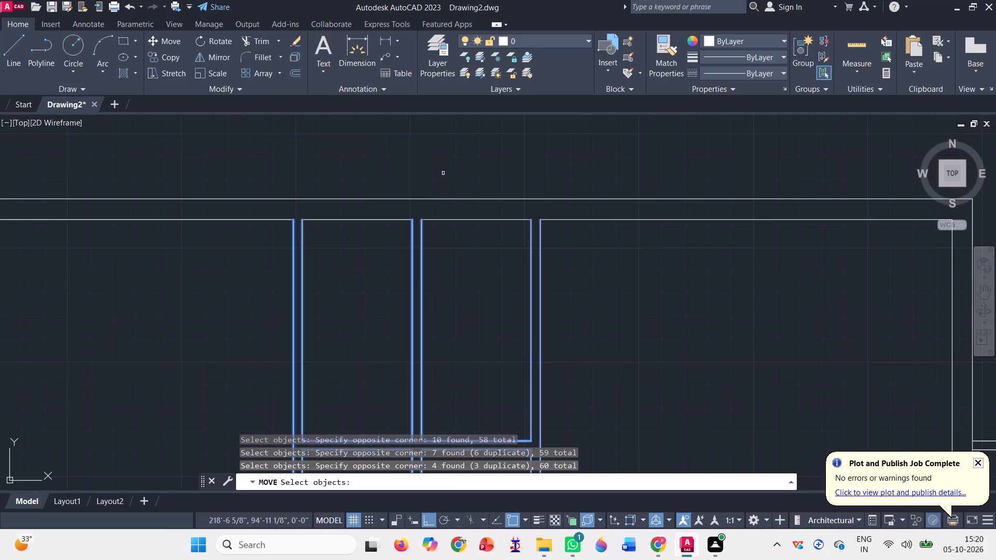
scroll(423, 193, "down", 1)
scroll(552, 250, "down", 1)
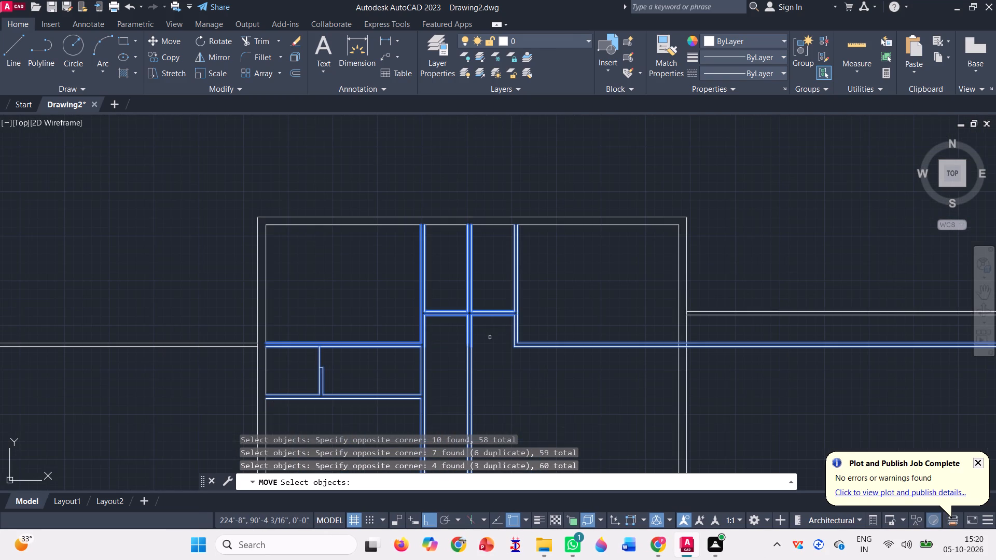
scroll(486, 286, "down", 2)
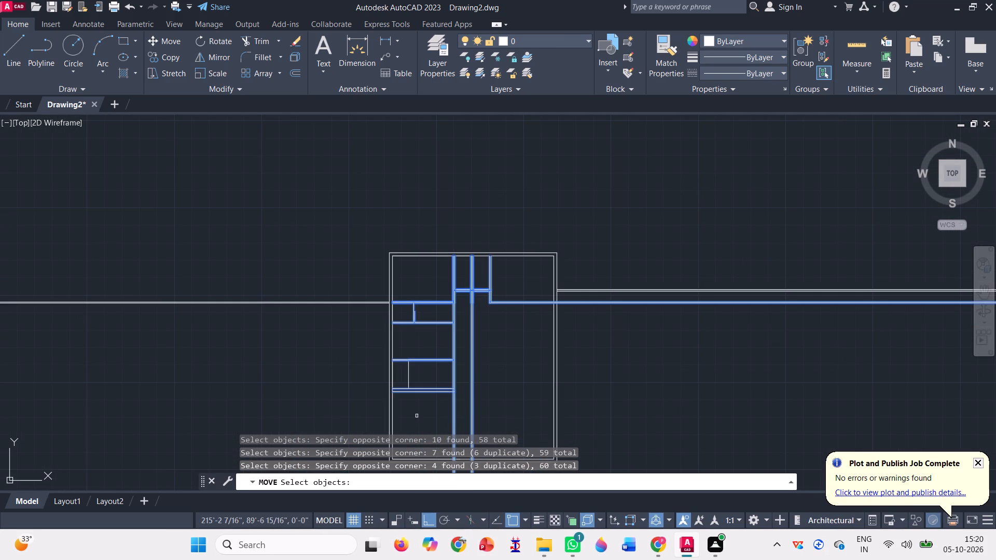
scroll(417, 407, "up", 2)
key("space")
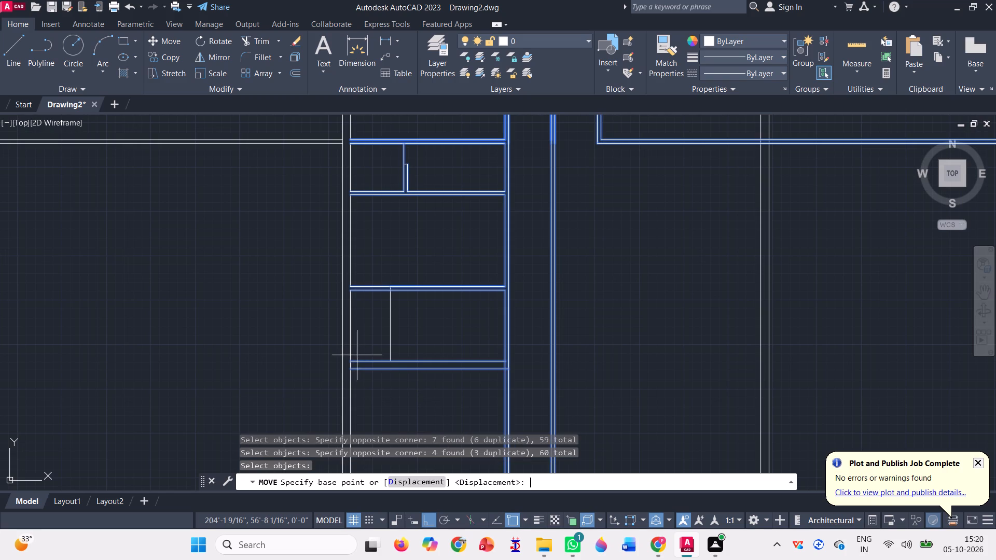
scroll(349, 362, "up", 6)
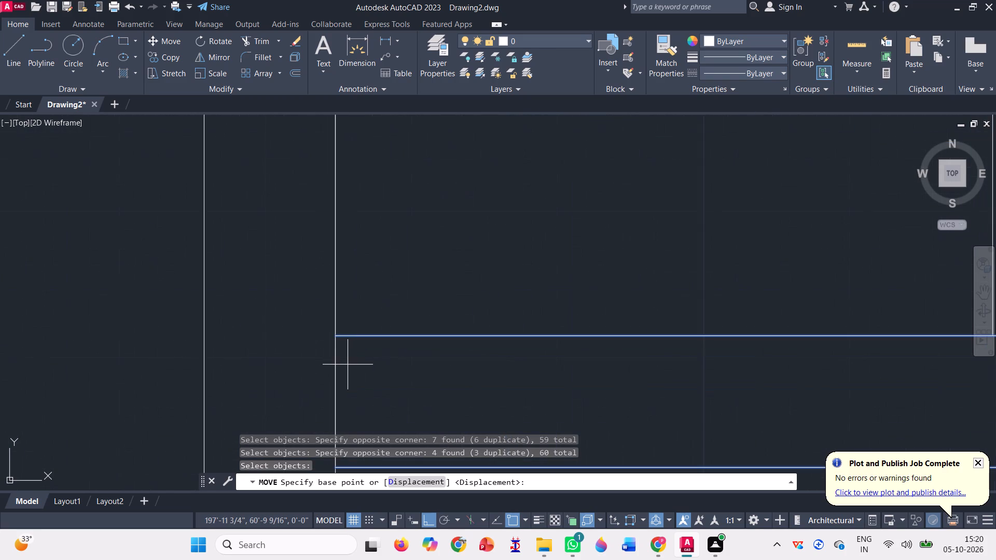
left_click(336, 343)
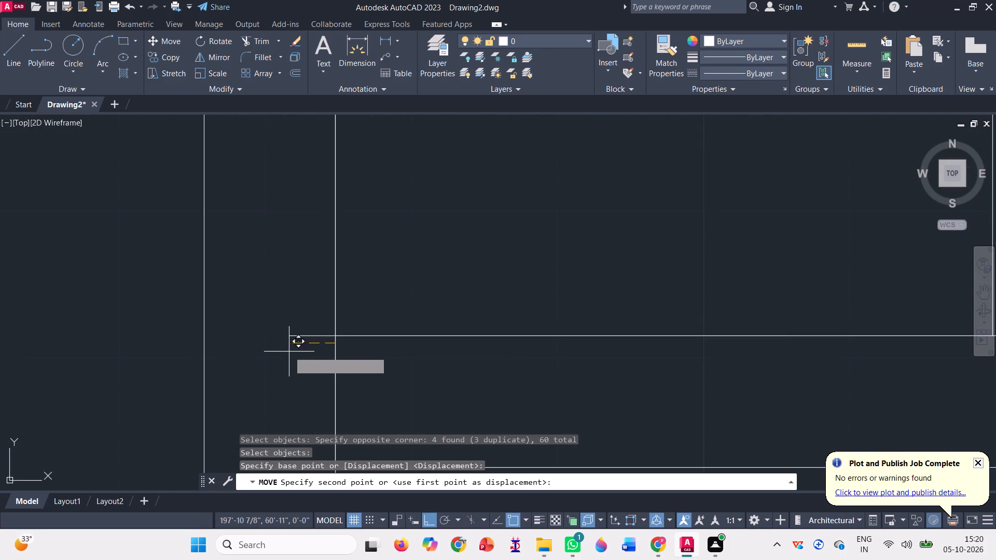
scroll(281, 352, "down", 1)
scroll(281, 352, "up", 1)
scroll(439, 353, "down", 2)
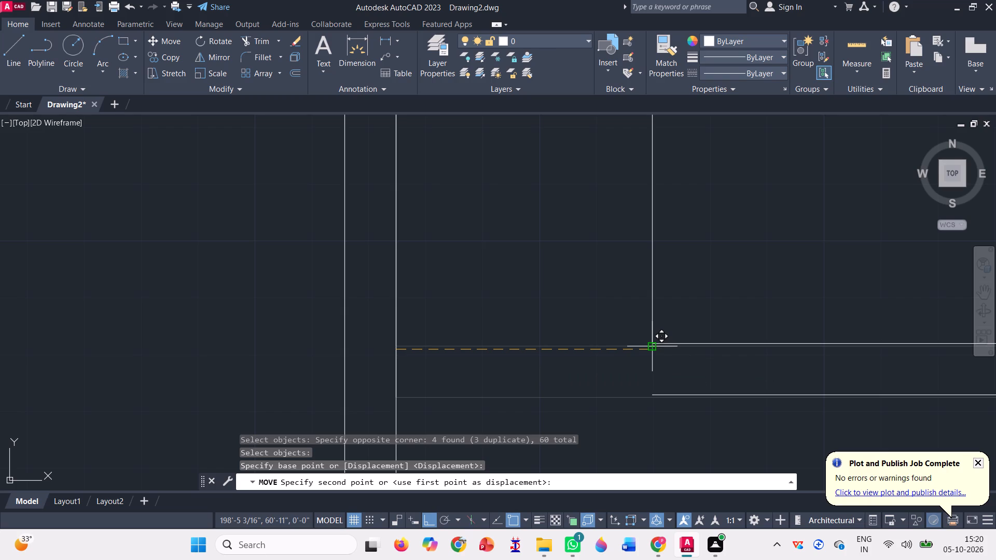
scroll(654, 356, "up", 4)
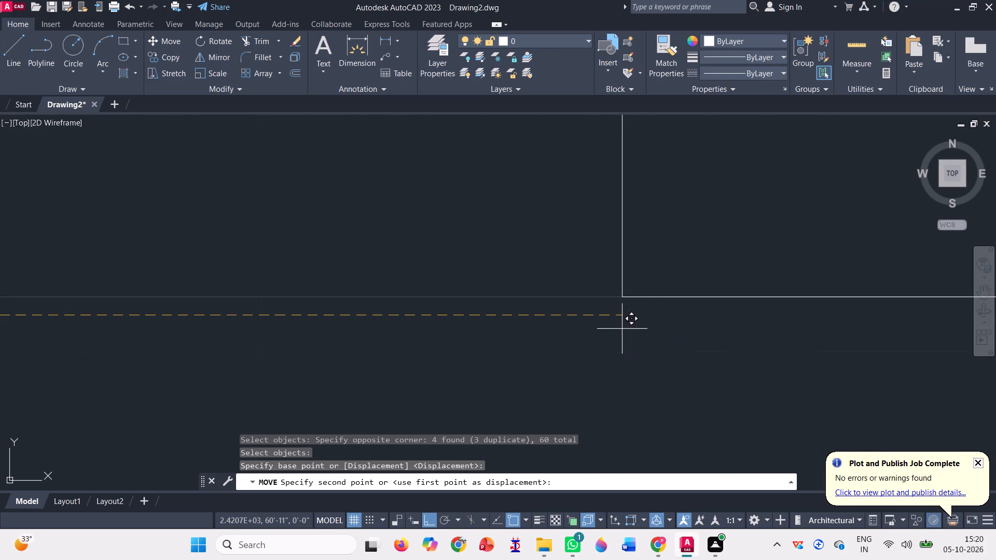
left_click(622, 329)
scroll(513, 360, "down", 7)
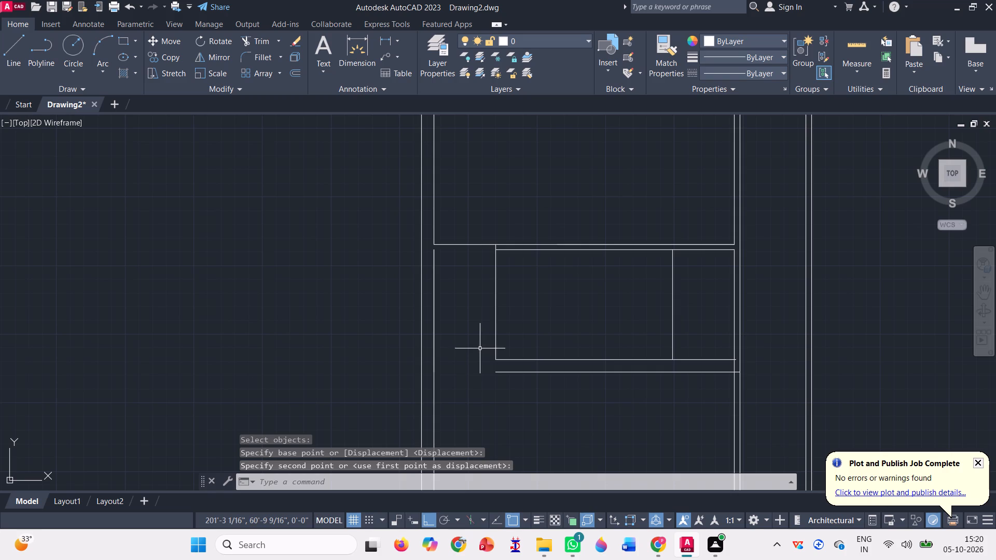
scroll(480, 348, "down", 3)
key("Escape")
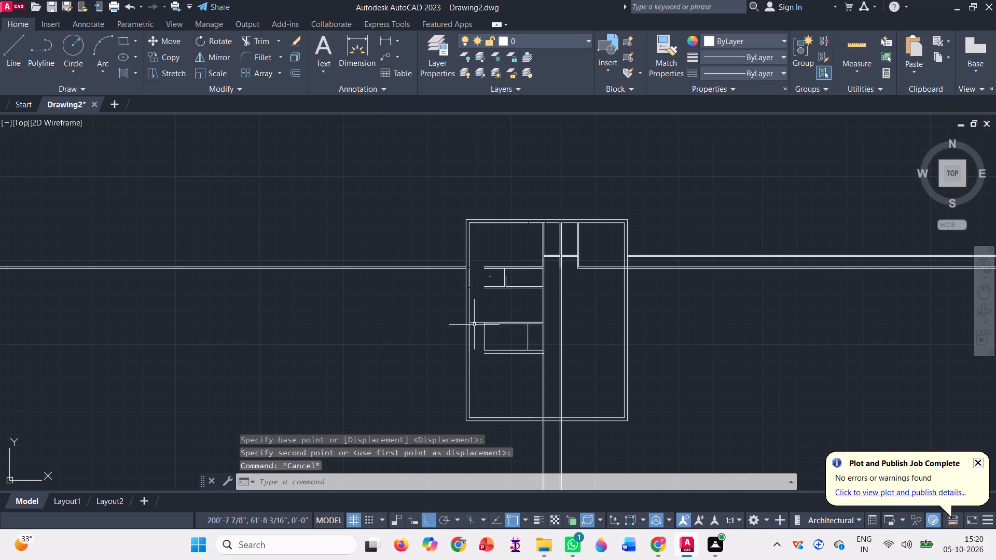
Delete the leftover horizontal segment between the inner left wall and the middle partition's left end.
scroll(487, 332, "up", 3)
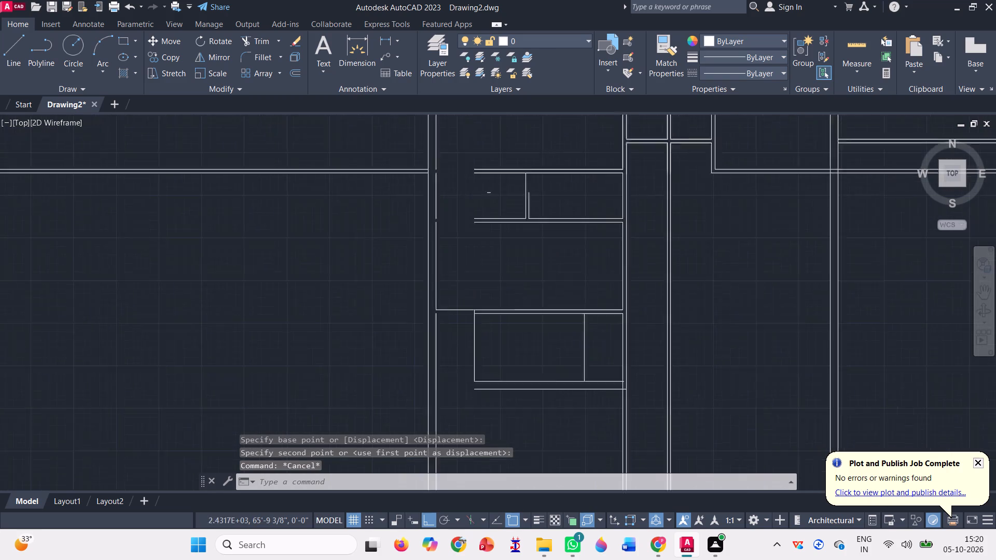
left_click(414, 298)
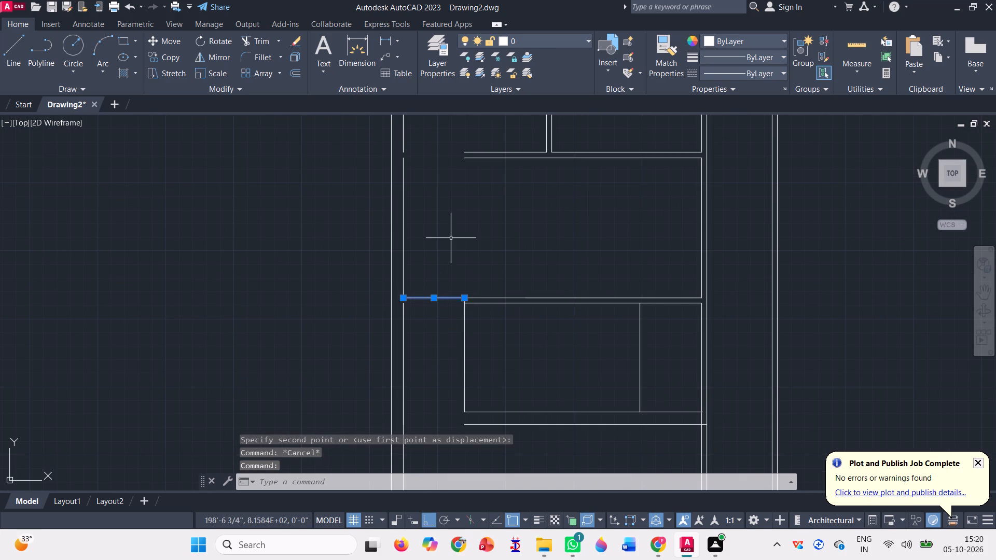
key("Delete")
Draw a line 4" left from the lowest partition's lower-left end, continuing vertically up to the top outer wall's inner line.
scroll(428, 258, "down", 3)
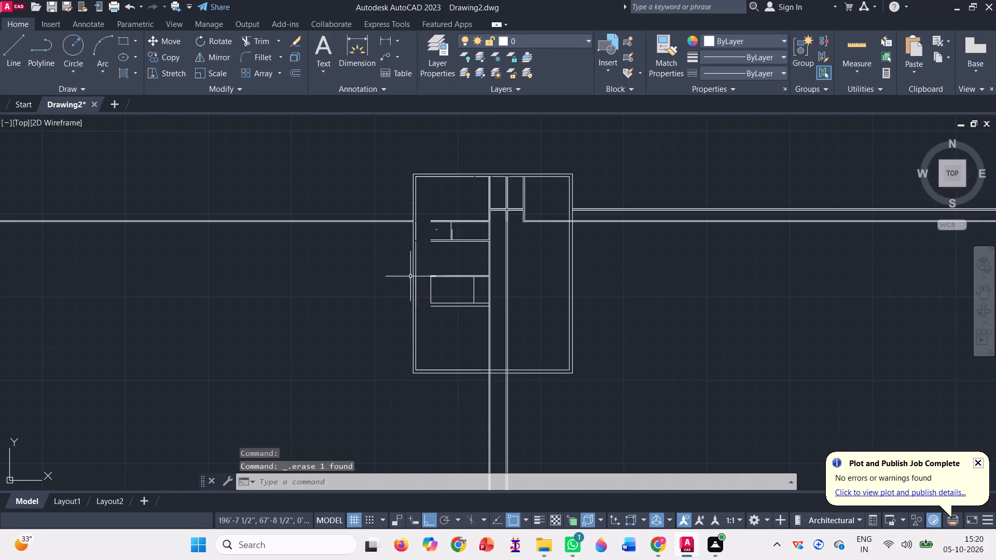
left_click(9, 59)
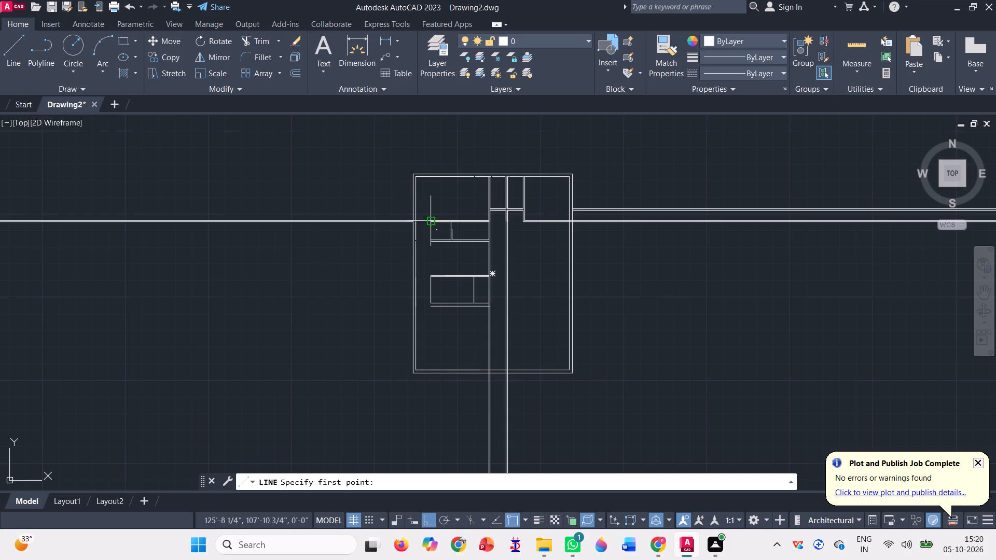
scroll(450, 229, "up", 3)
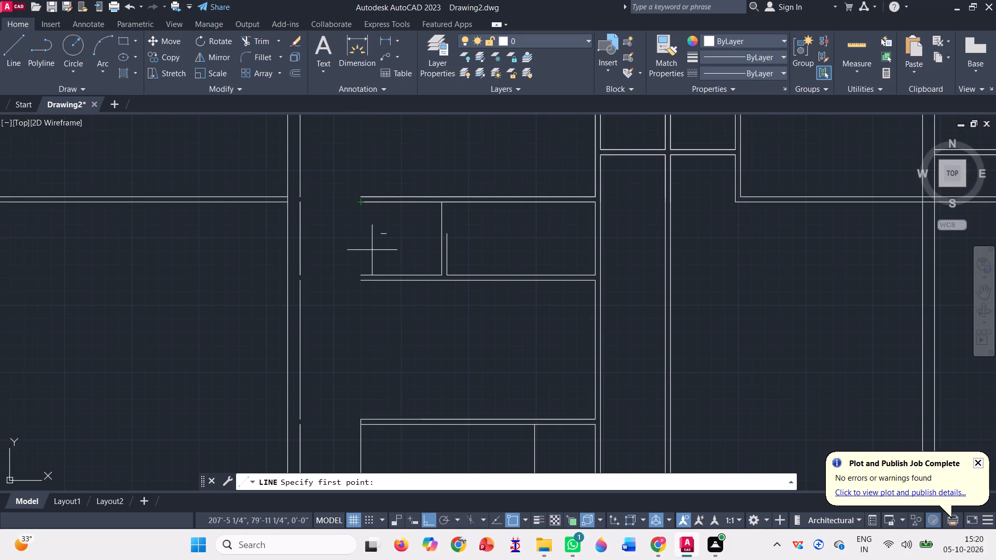
scroll(372, 257, "down", 2)
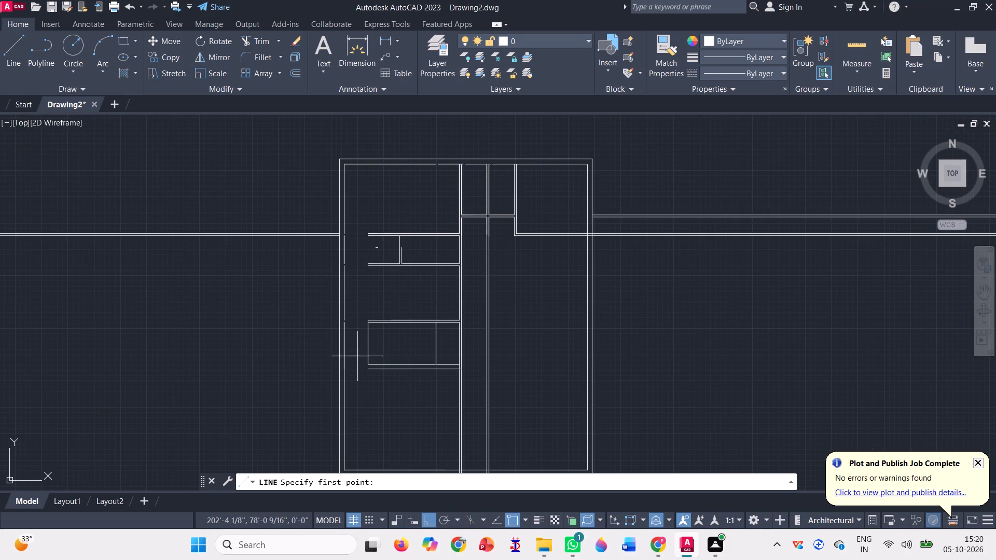
left_click_drag(368, 373, 371, 367)
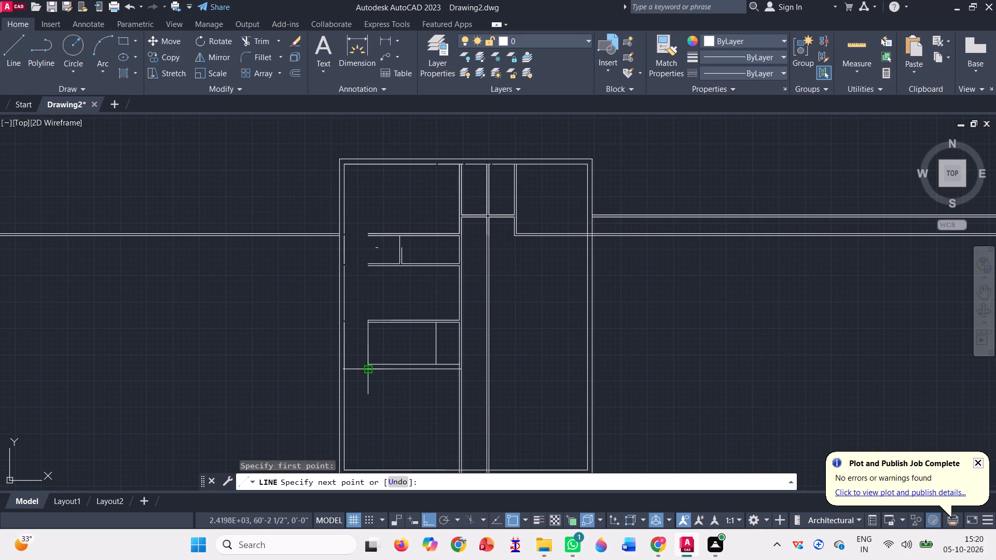
key("0")
key("apostrophe")
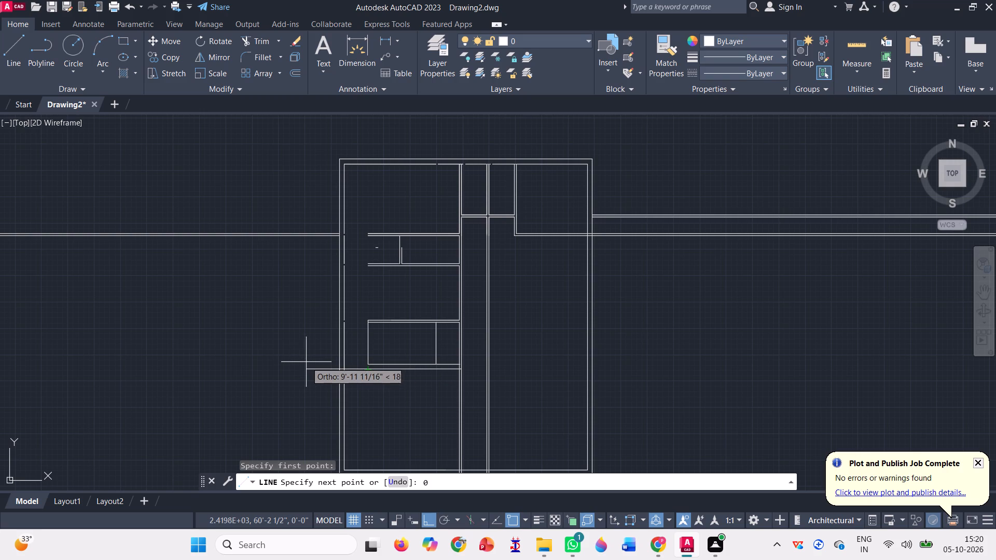
key("4")
key("shift+quotedbl")
key("Return")
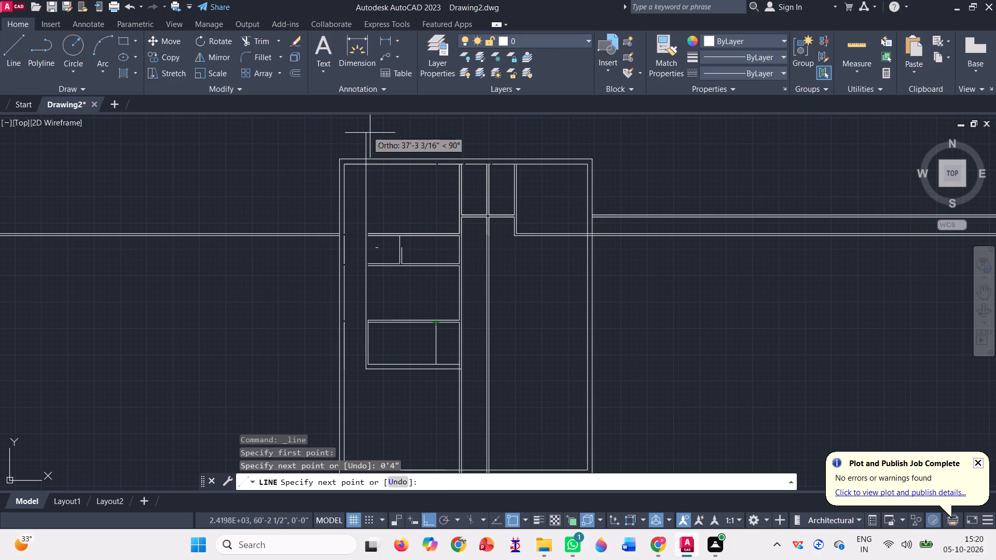
left_click(370, 164)
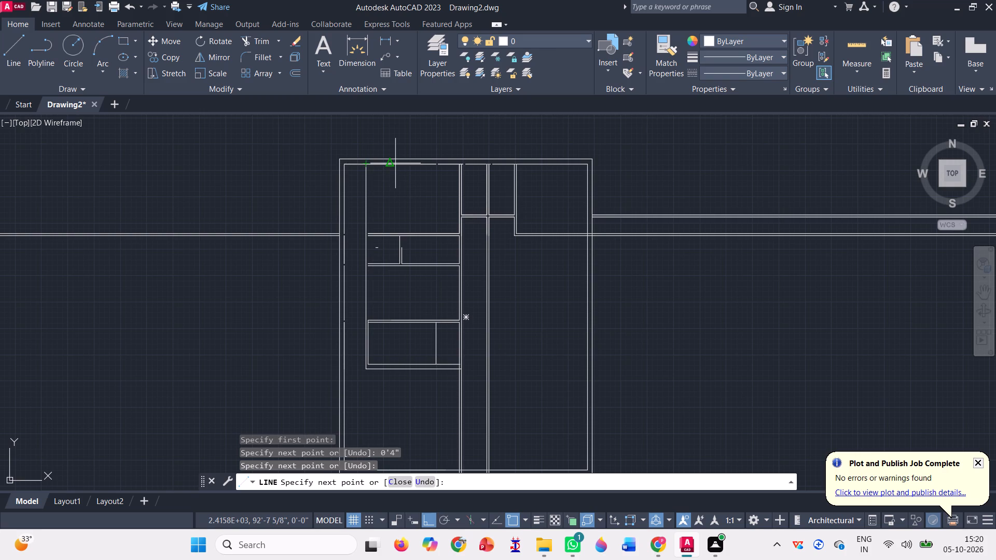
Continue the line 4" right along the top wall and back down to the lowest partition's inner left corner.
type("0'4\"")
key("Return")
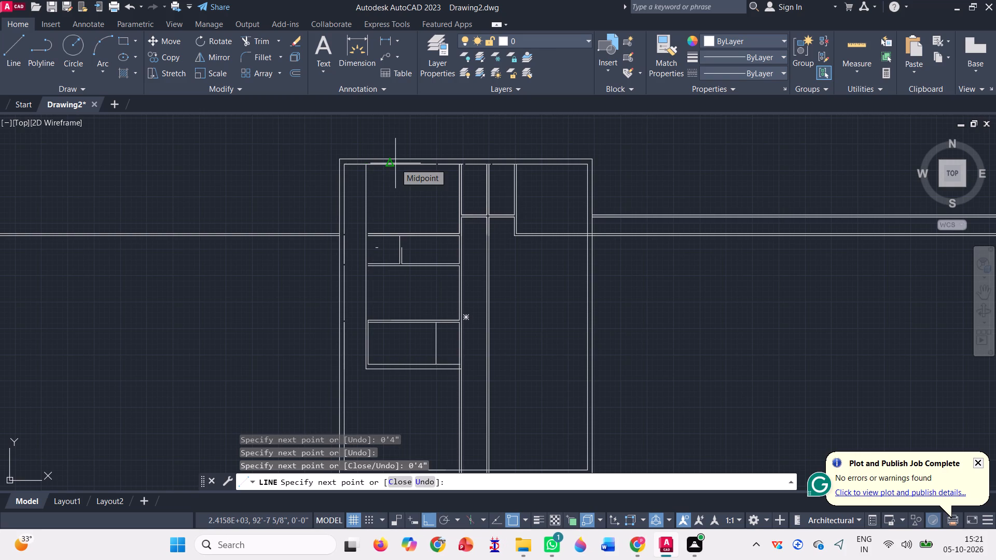
scroll(373, 372, "up", 5)
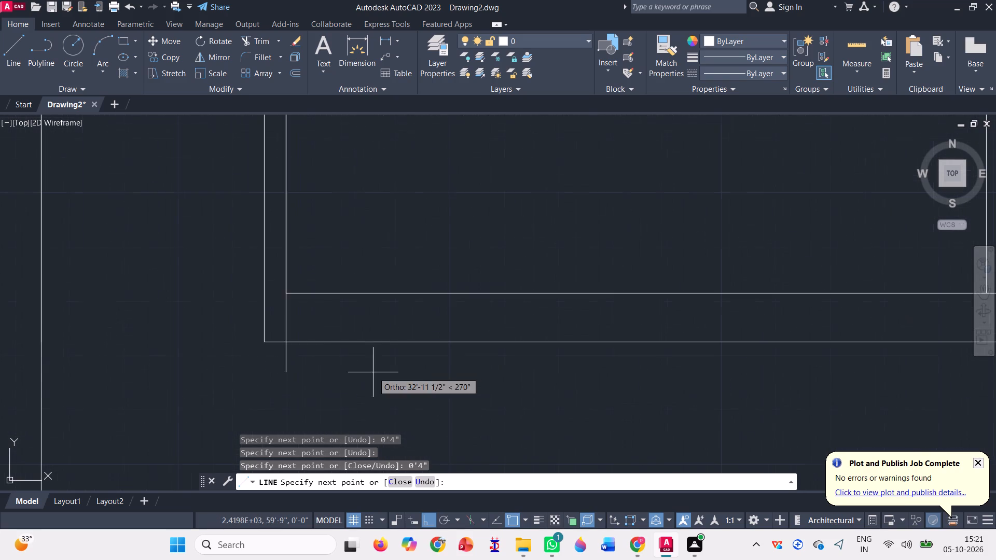
left_click(285, 292)
scroll(274, 385, "down", 2)
key("space")
scroll(249, 388, "down", 1)
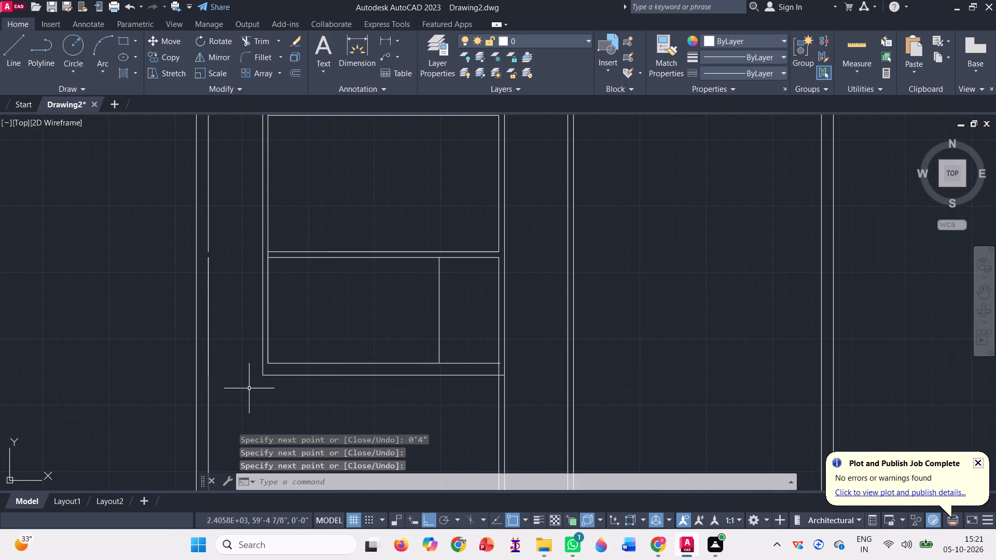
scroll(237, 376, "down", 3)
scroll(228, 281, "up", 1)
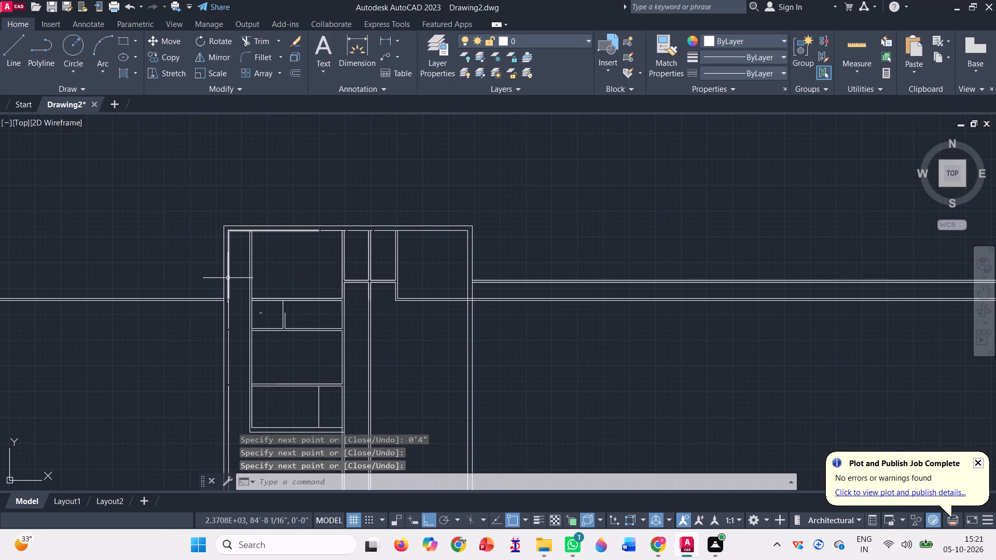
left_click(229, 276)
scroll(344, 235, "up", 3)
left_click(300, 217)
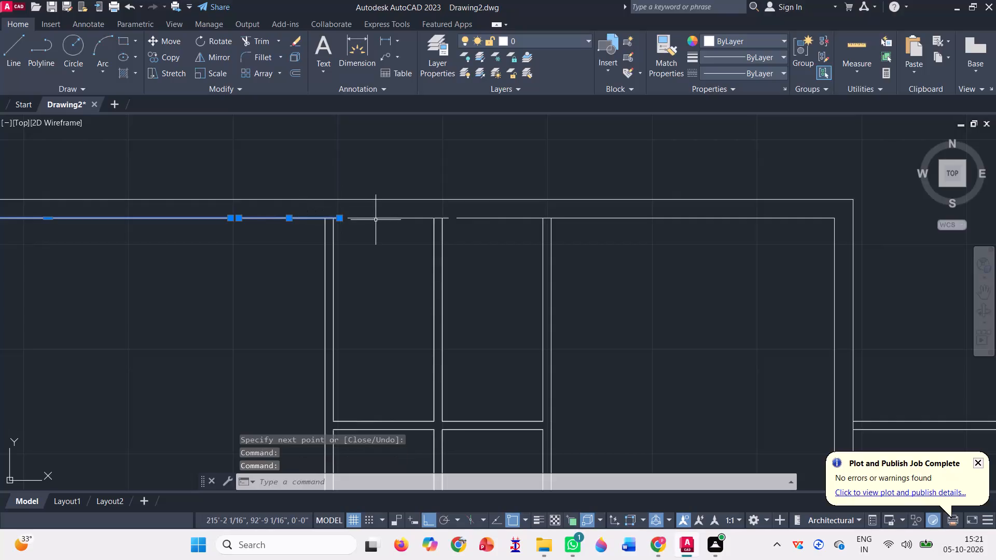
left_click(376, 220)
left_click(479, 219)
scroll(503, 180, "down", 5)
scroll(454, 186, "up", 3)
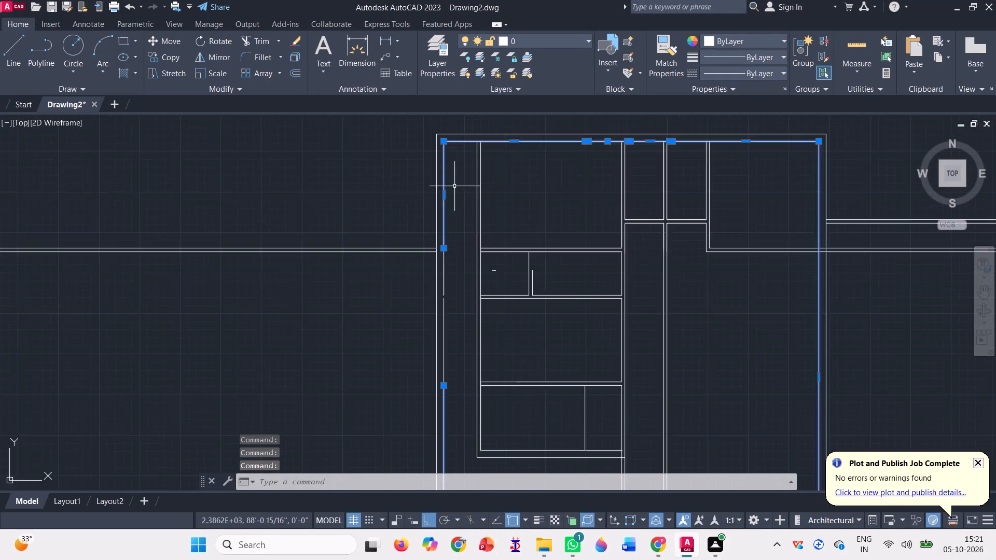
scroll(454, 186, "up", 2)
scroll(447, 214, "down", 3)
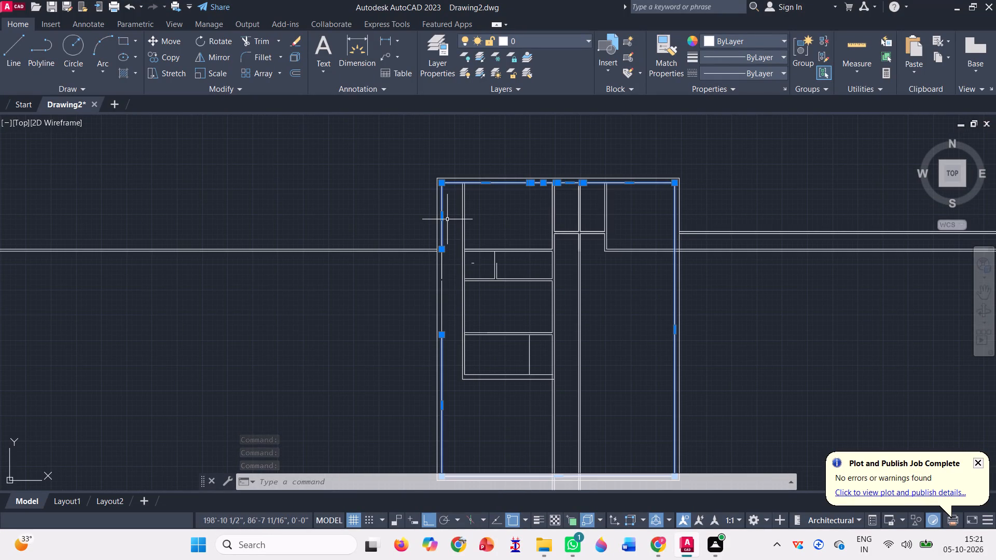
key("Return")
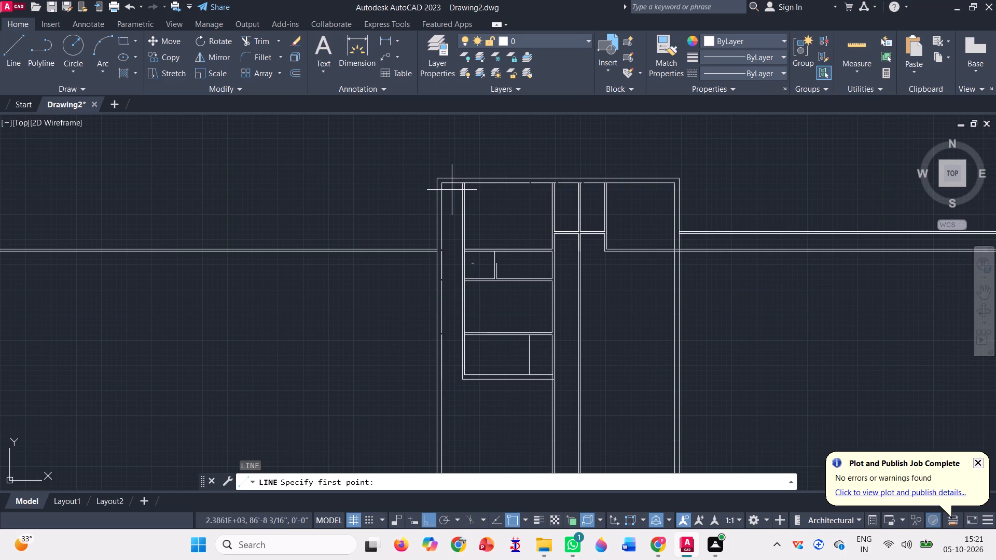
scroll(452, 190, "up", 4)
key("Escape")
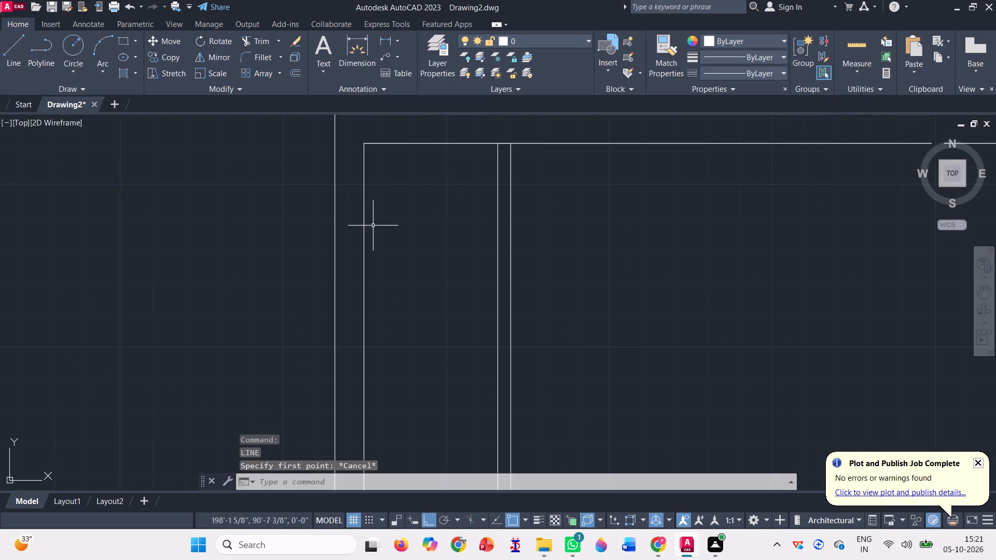
Delete the broken inner-line segments of the outer wall around the top, left, right and bottom of the plan.
left_click(364, 209)
scroll(364, 215, "down", 5)
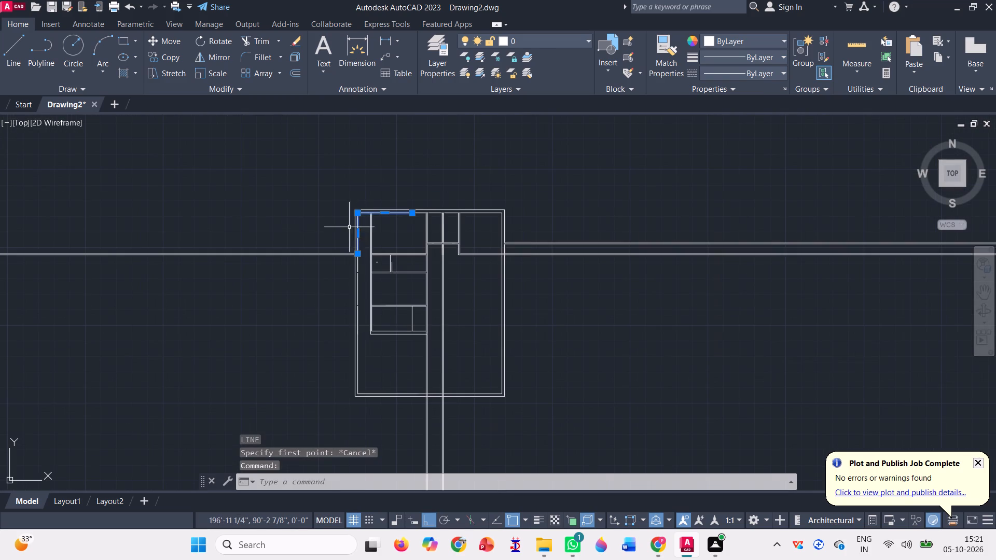
scroll(433, 213, "up", 5)
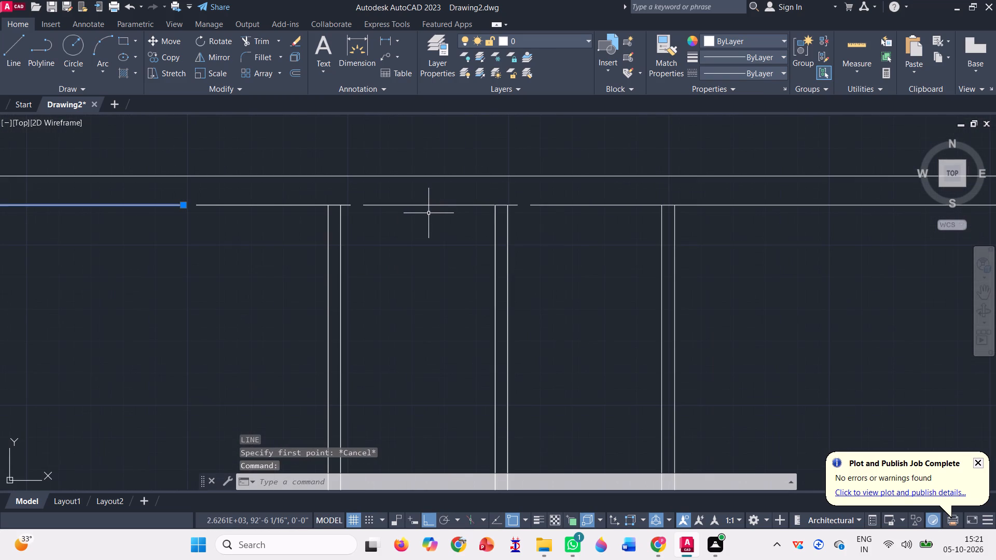
left_click(419, 206)
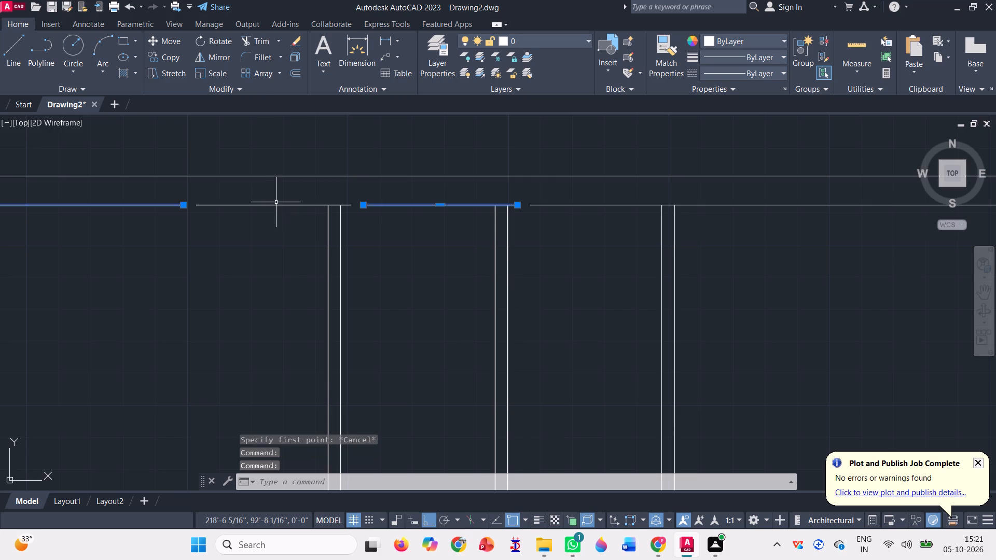
left_click(269, 204)
left_click(588, 206)
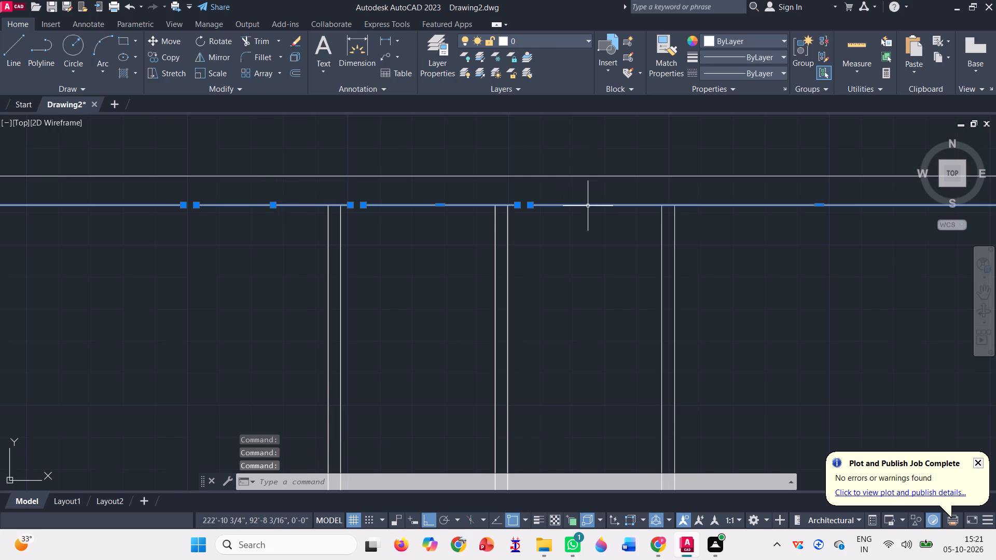
scroll(585, 184, "down", 5)
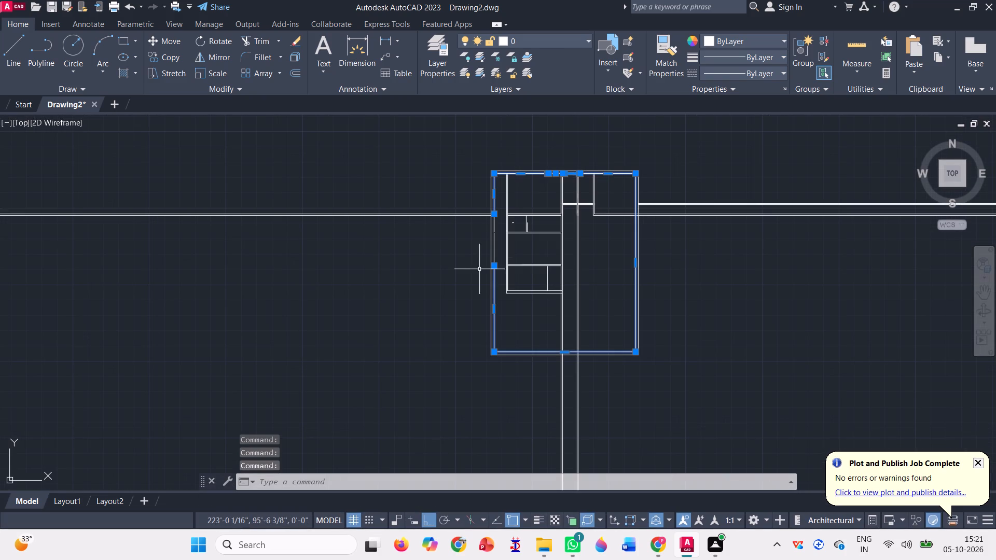
scroll(498, 244, "up", 2)
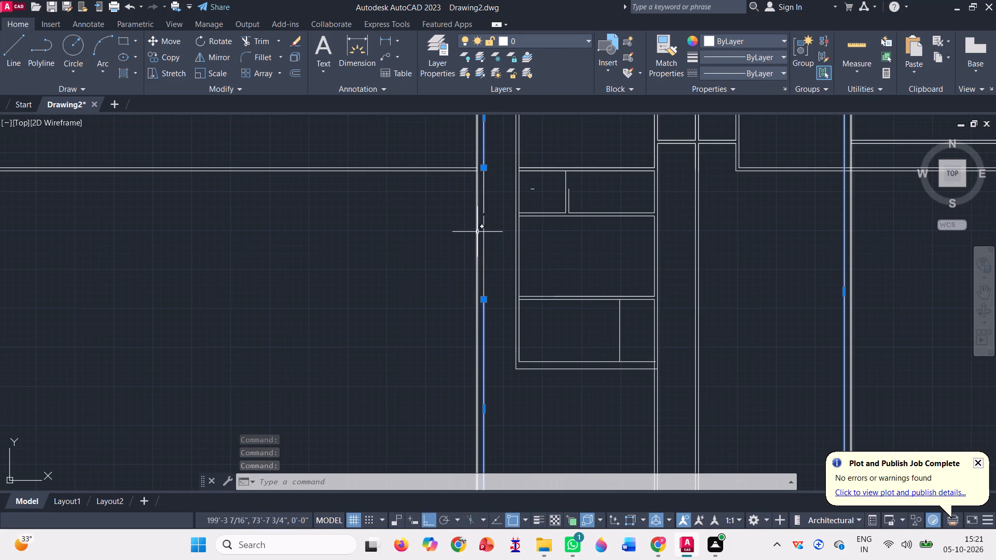
left_click(485, 245)
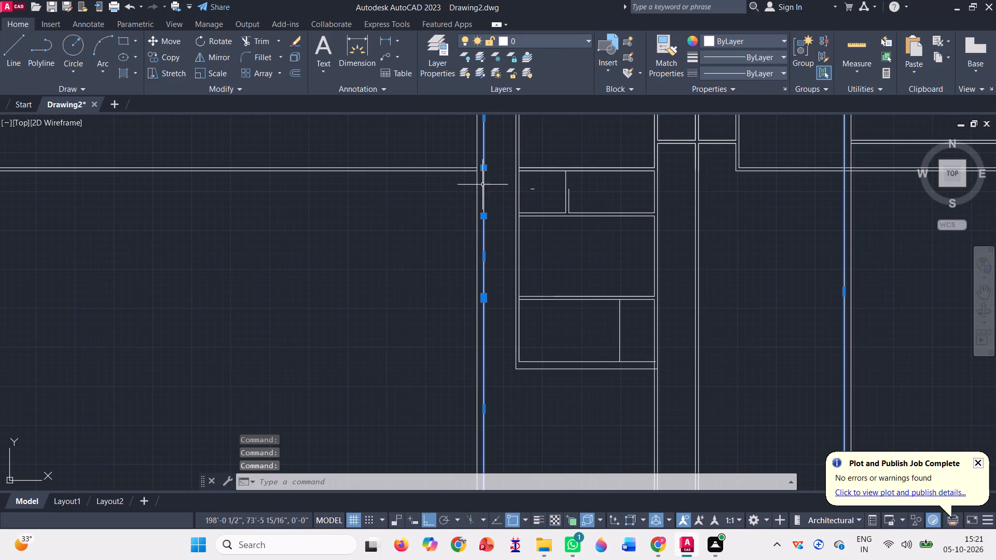
scroll(482, 189, "up", 4)
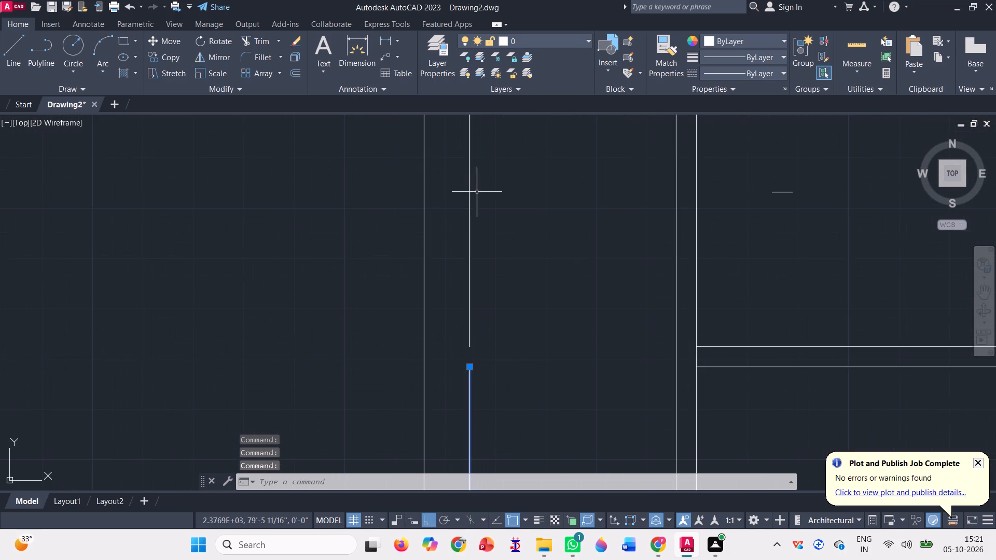
left_click(466, 196)
left_click(491, 213)
left_click(468, 230)
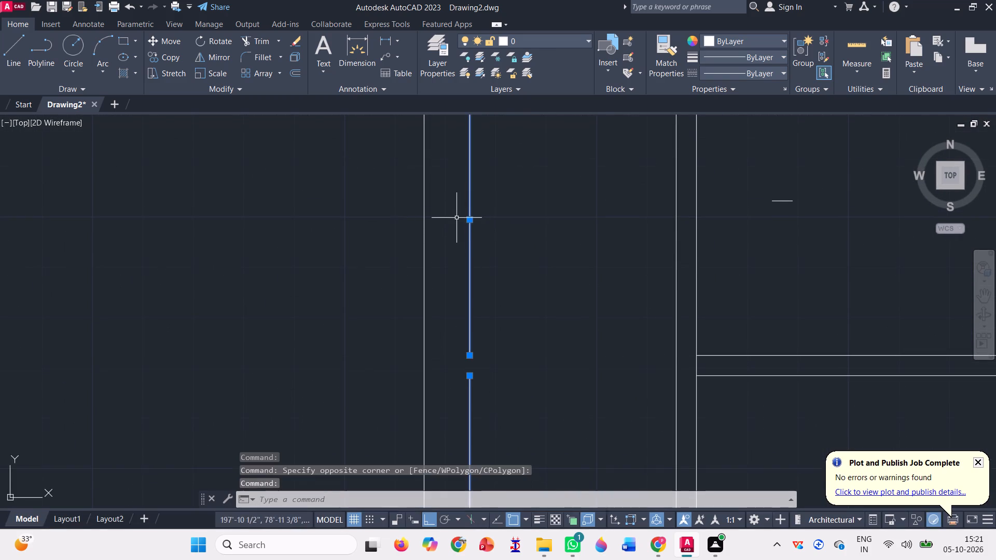
left_click(457, 221)
left_click(520, 242)
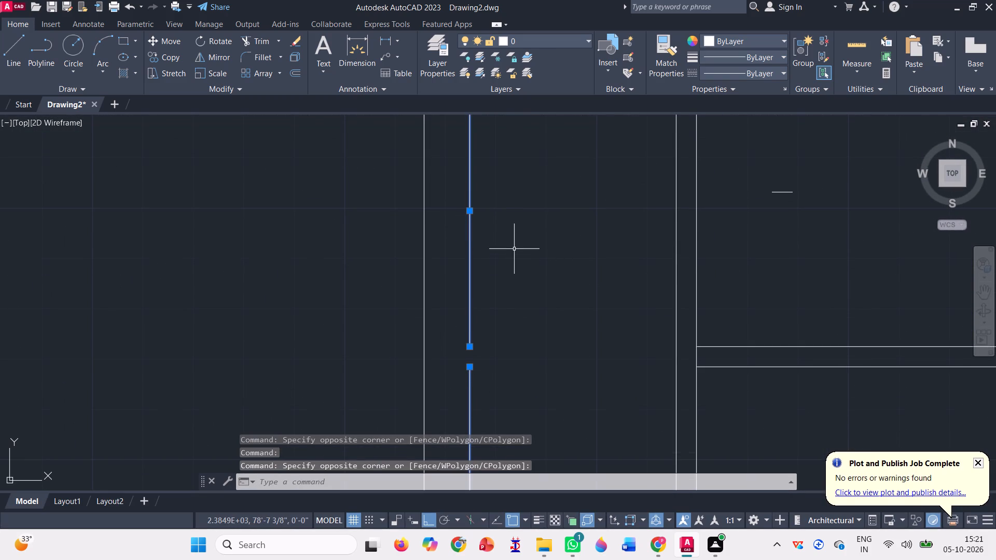
key("Delete")
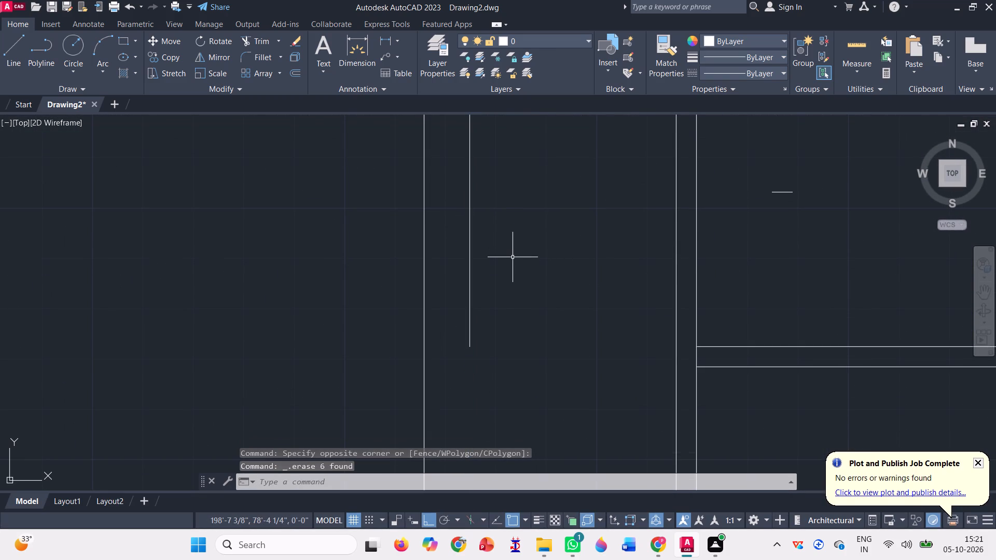
Delete the remaining broken inner-line segments of the outer wall along the top, bottom and left sides of the plan.
scroll(513, 257, "down", 4)
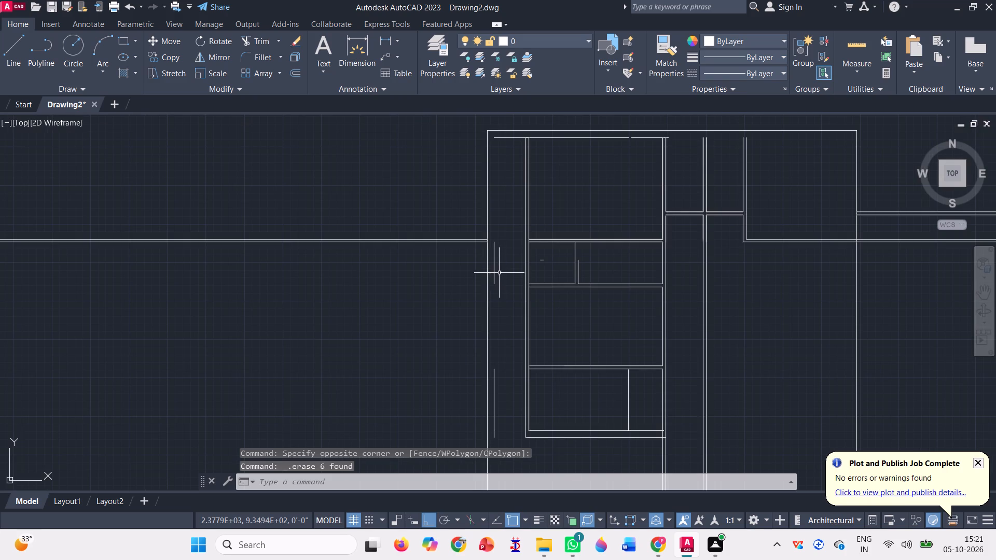
left_click(507, 136)
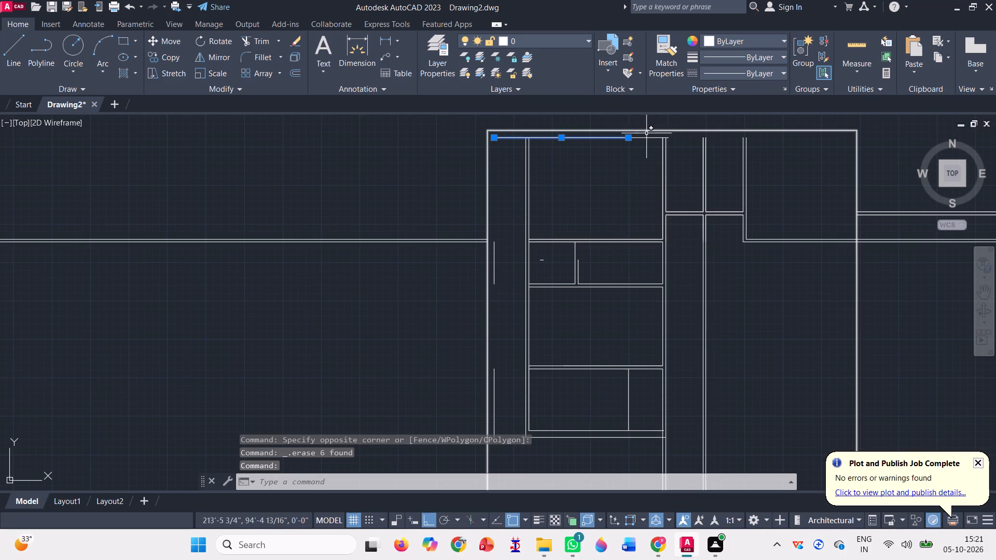
left_click(644, 139)
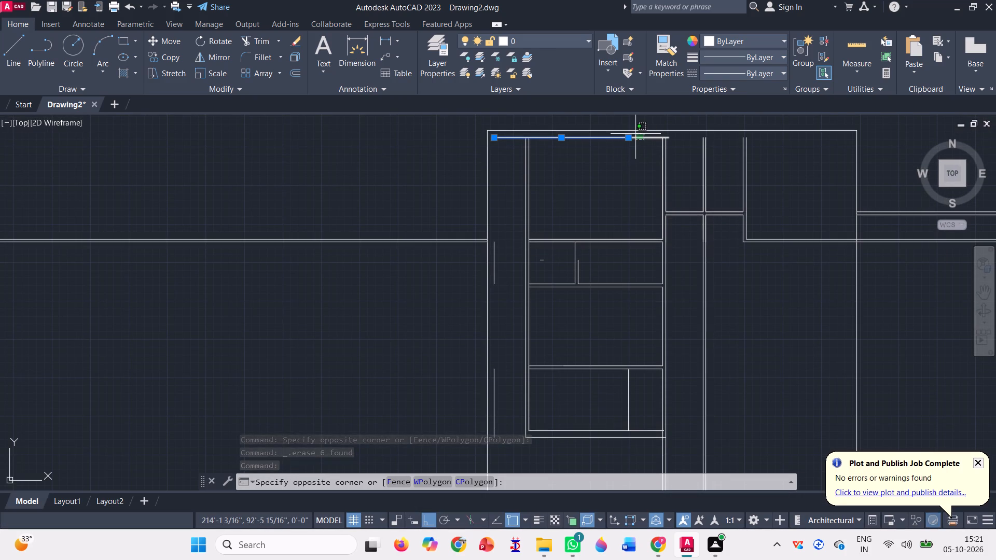
left_click(635, 134)
scroll(510, 231, "down", 1)
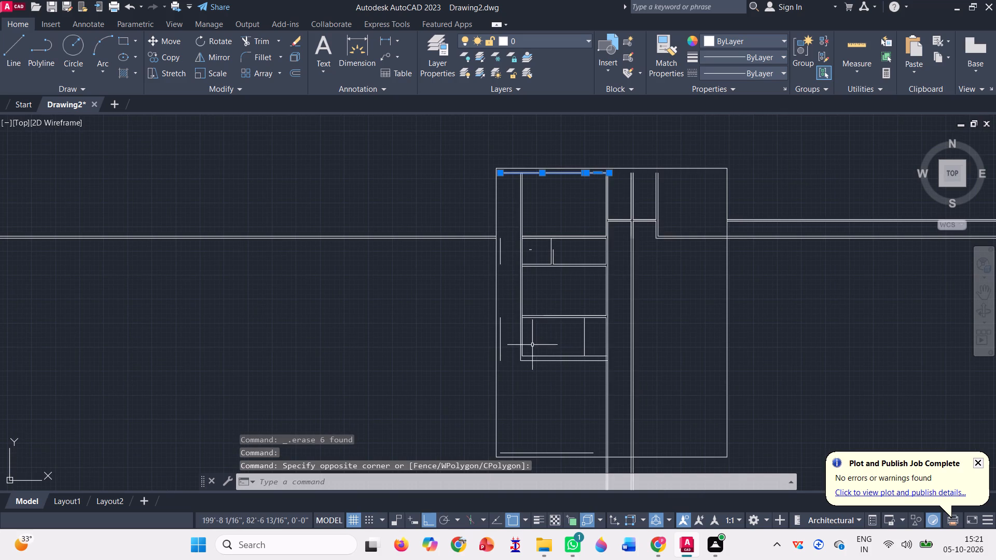
left_click(550, 453)
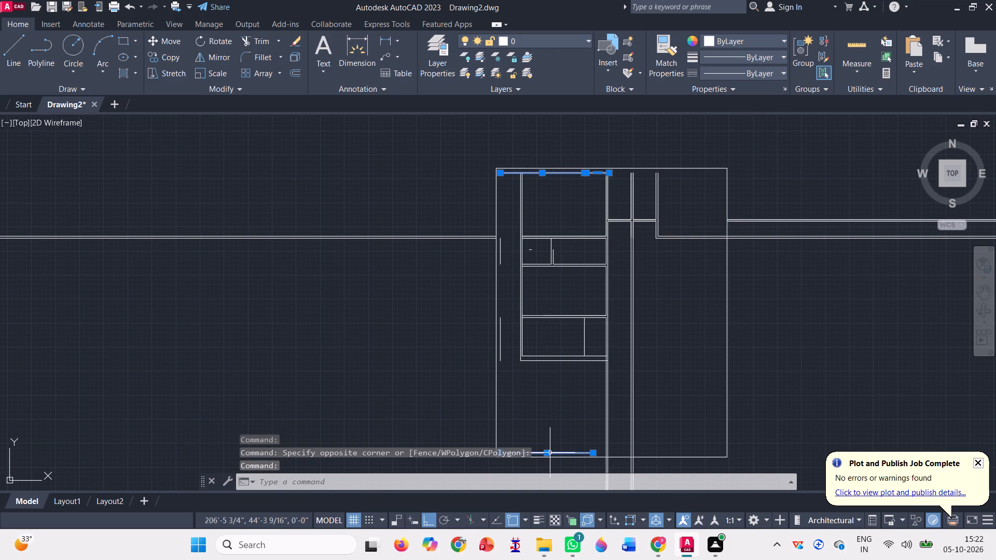
scroll(507, 361, "up", 2)
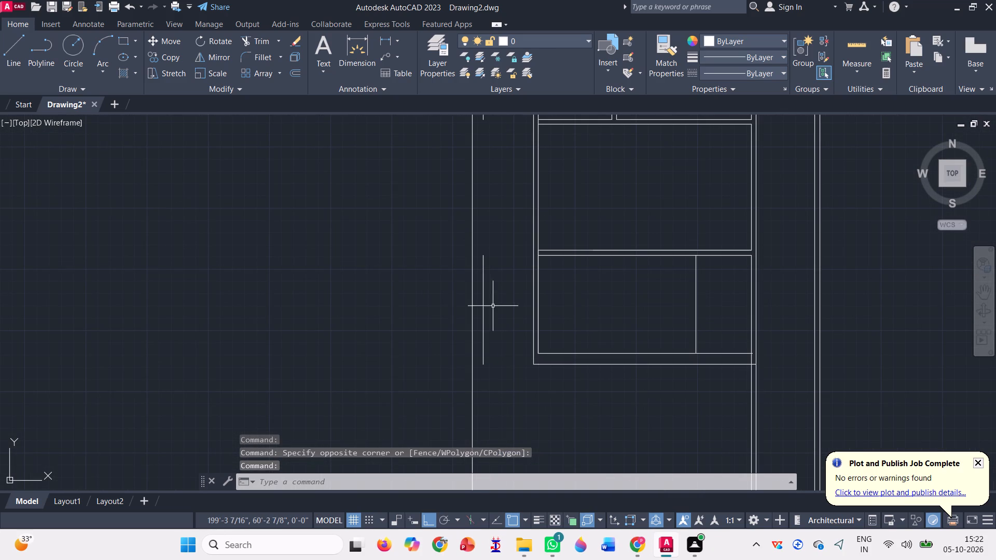
left_click(485, 271)
left_click(480, 271)
scroll(486, 265, "down", 1)
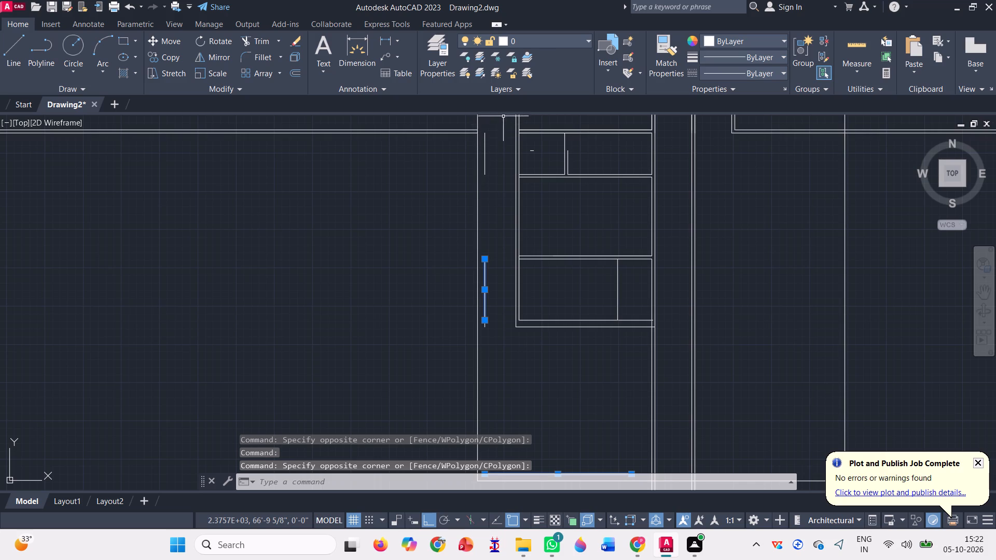
left_click(486, 142)
scroll(487, 323, "up", 5)
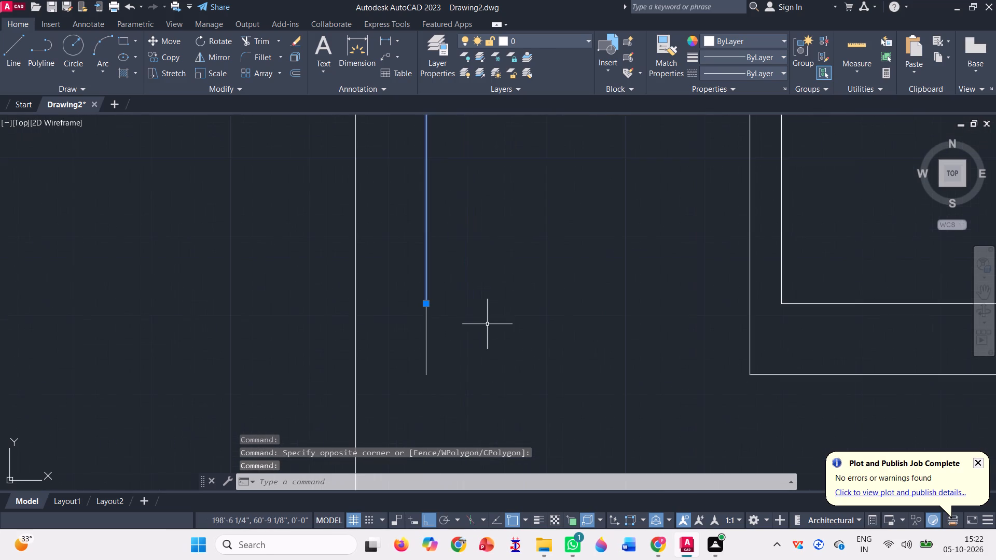
left_click(420, 345)
left_click(453, 343)
left_click(444, 344)
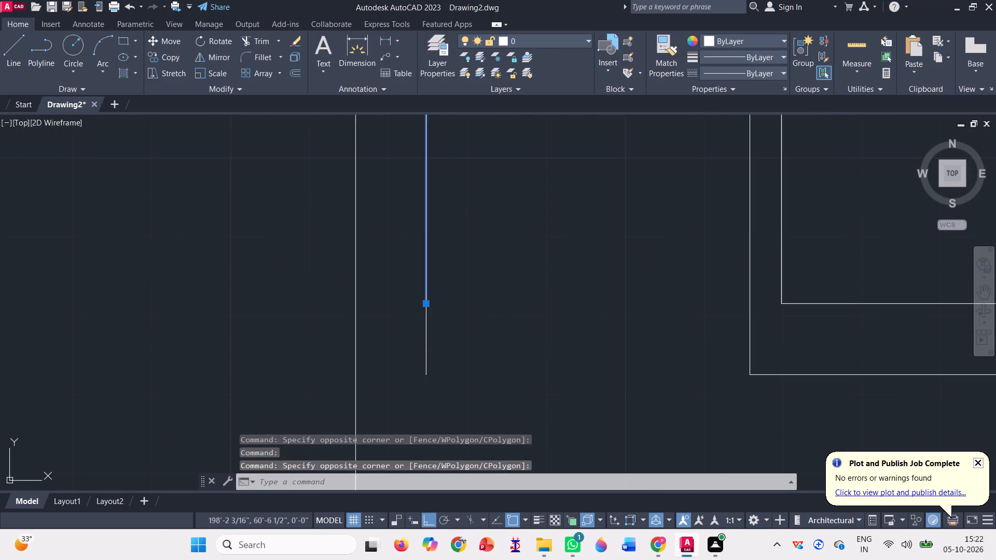
left_click(407, 336)
key("Delete")
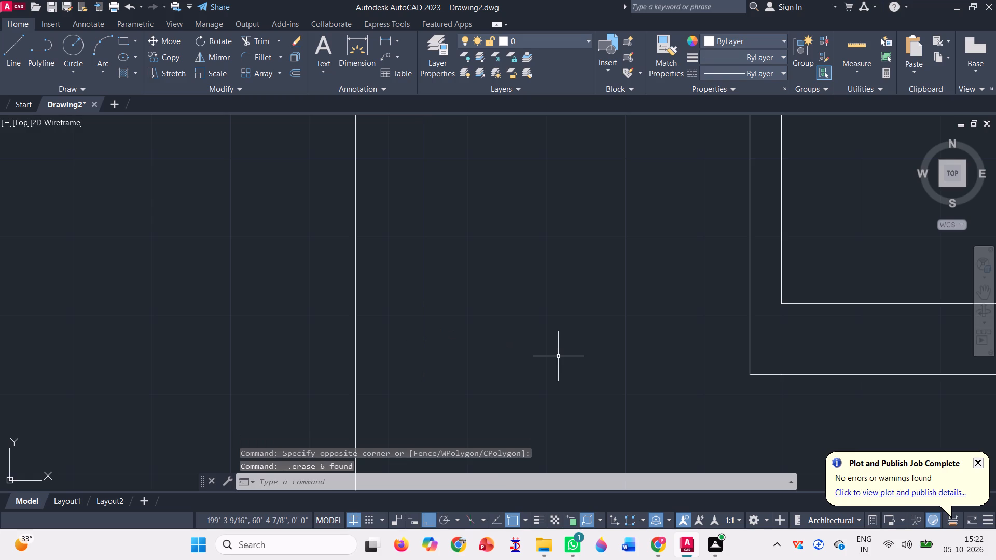
Offset the outer wall rectangle 0'9" inward to form a continuous inner wall line.
scroll(609, 419, "down", 2)
scroll(454, 332, "down", 6)
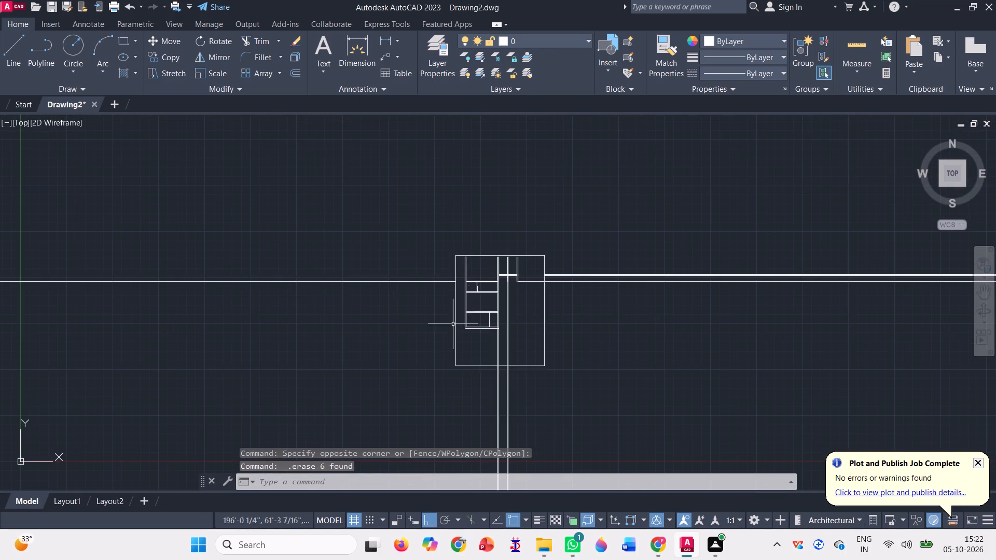
scroll(475, 265, "up", 4)
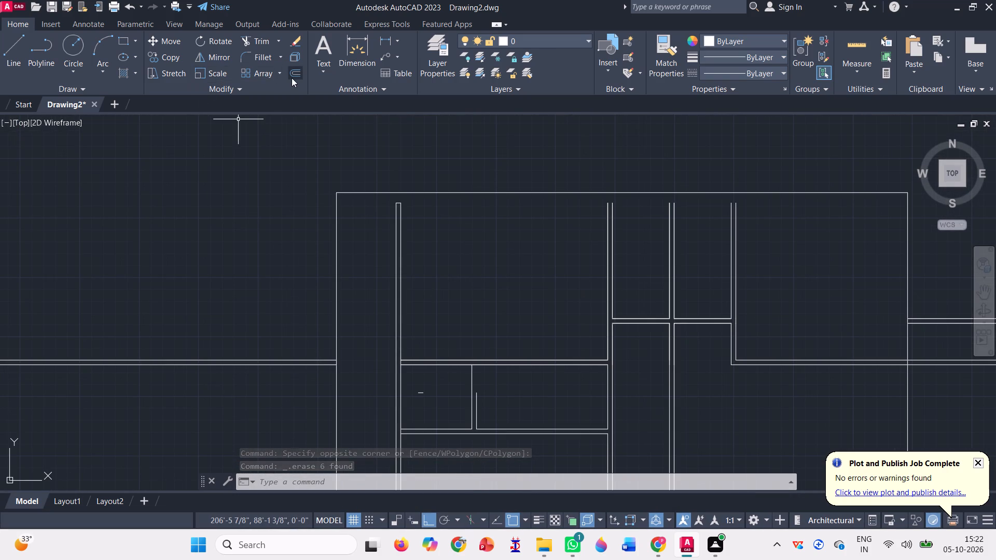
left_click(290, 79)
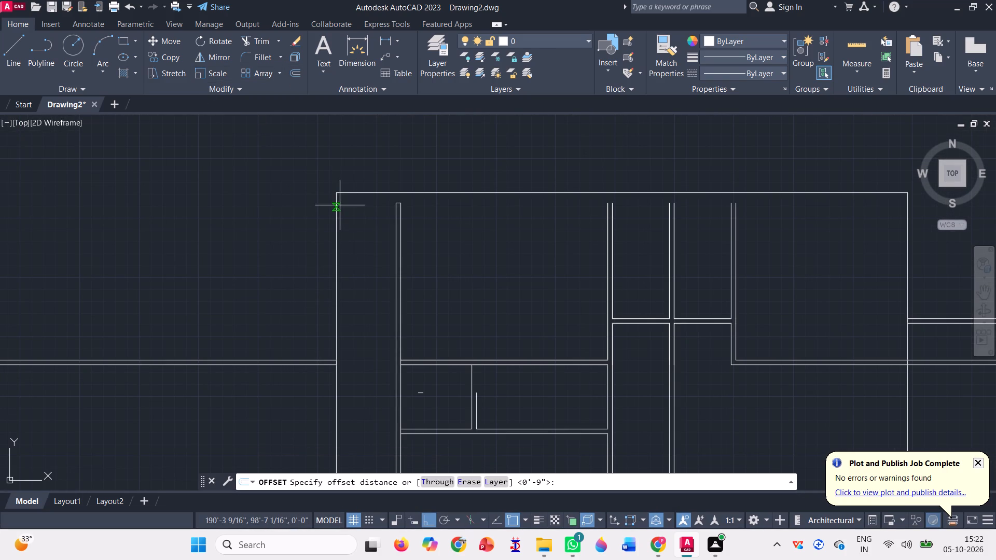
left_click(340, 195)
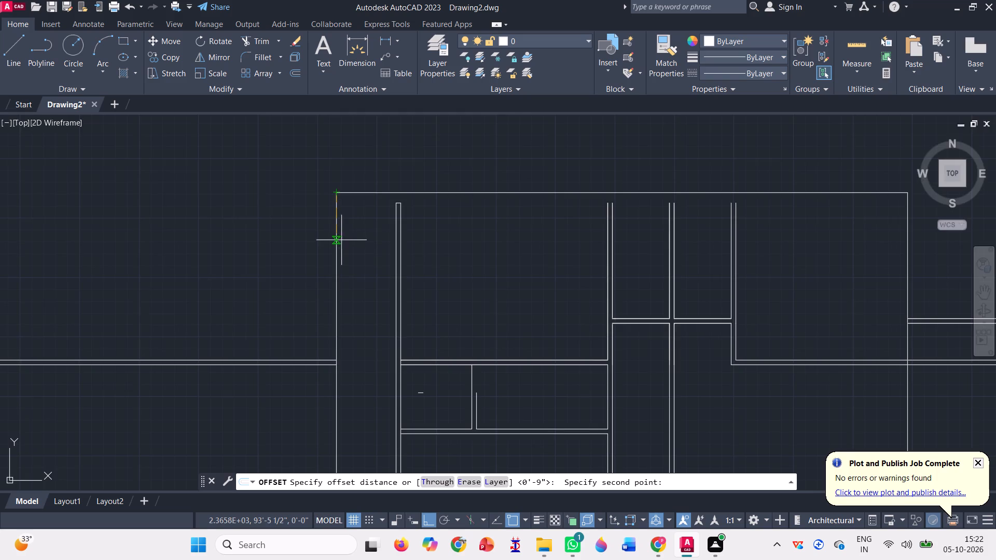
key("0")
key("apostrophe")
key("9")
key("shift+quotedbl")
key("Return")
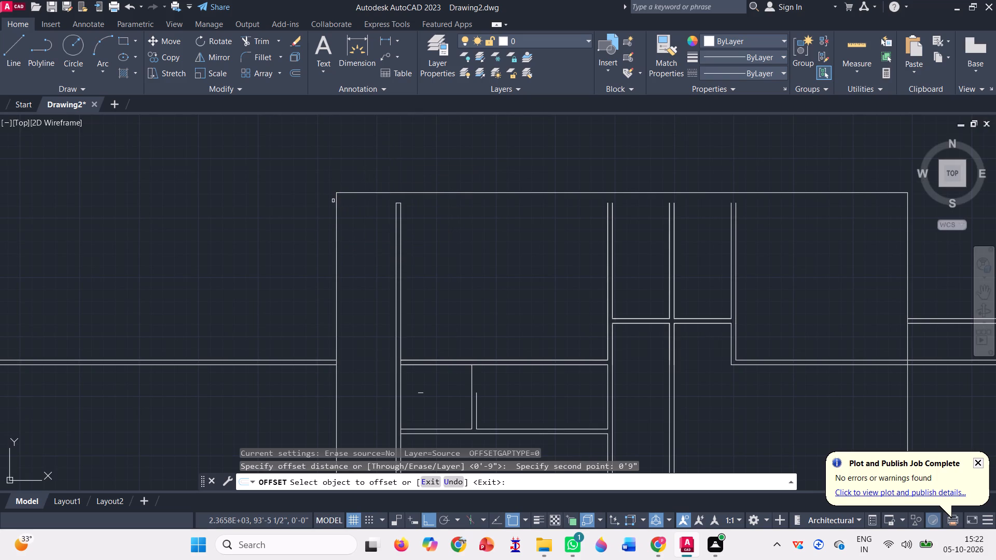
left_click(338, 194)
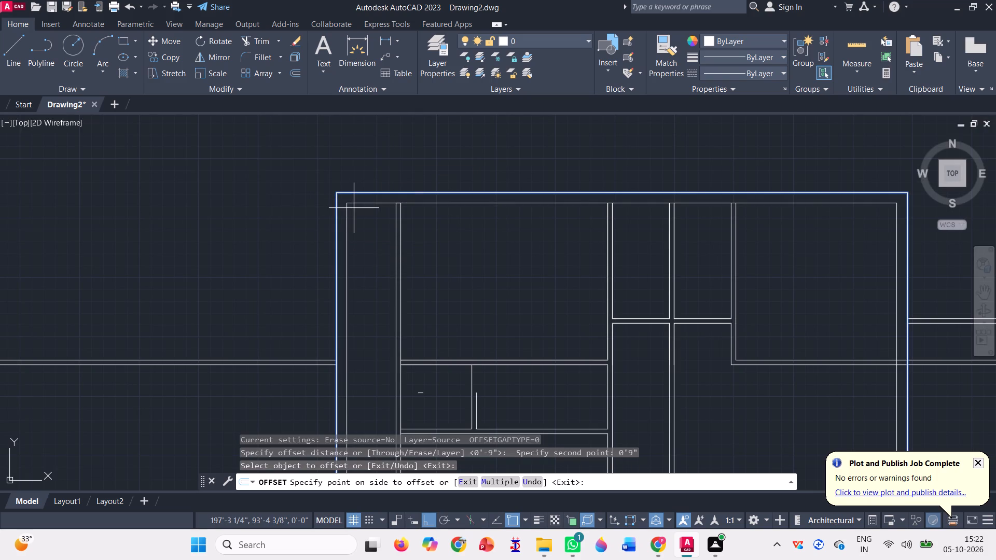
left_click(354, 208)
scroll(354, 208, "down", 4)
scroll(350, 199, "up", 2)
key("Escape")
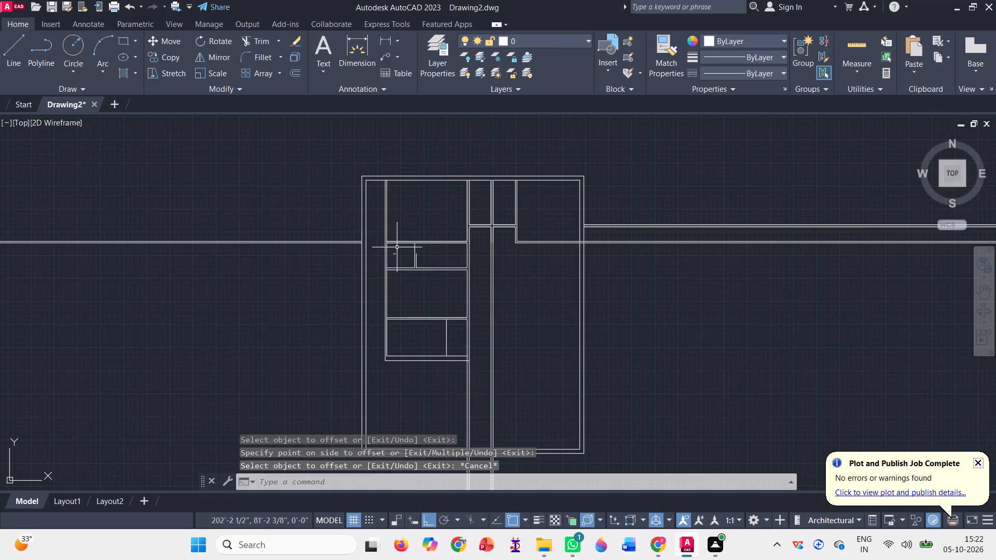
Delete the stray short horizontal segment inside the small room left of the short partition stub.
scroll(392, 256, "up", 3)
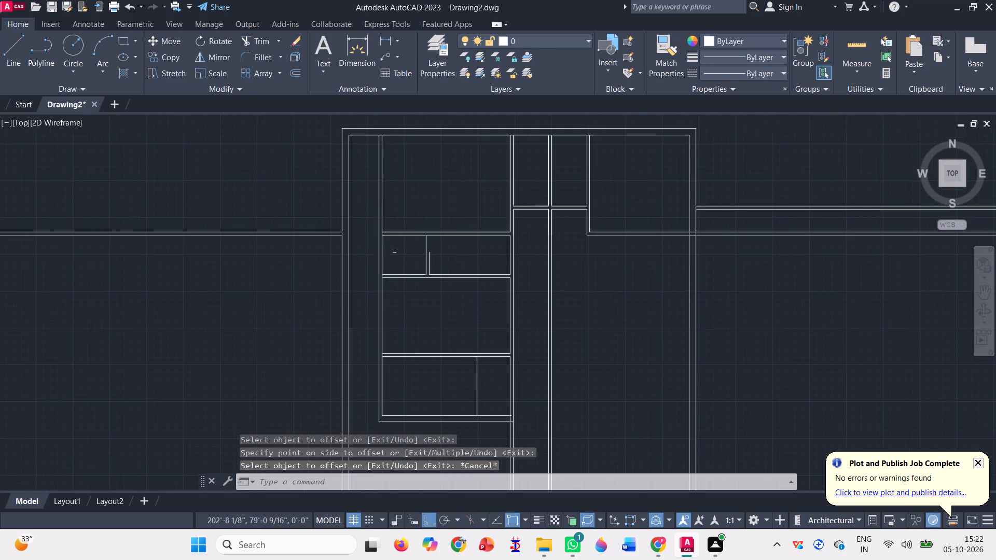
scroll(403, 253, "up", 3)
left_click(295, 240)
left_click(300, 222)
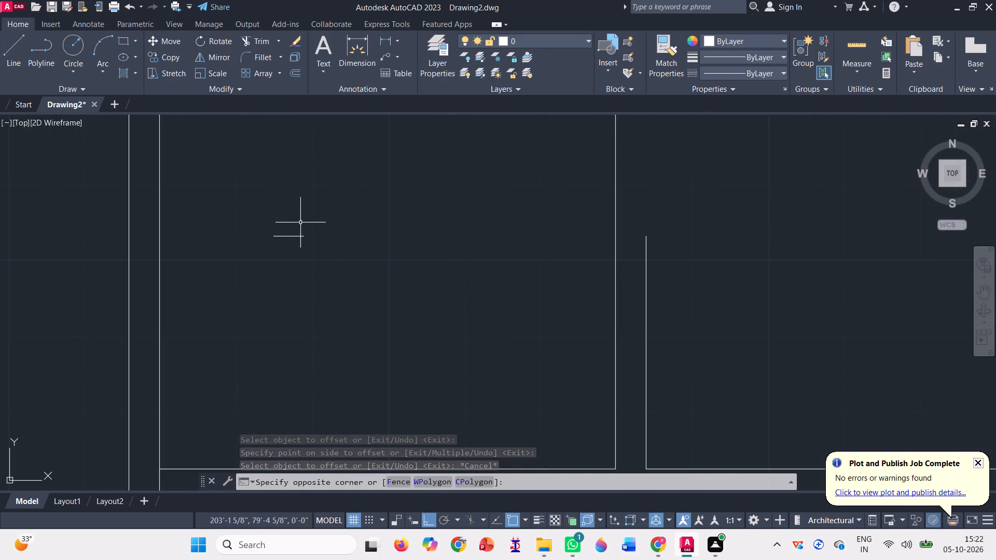
left_click(297, 232)
left_click(289, 257)
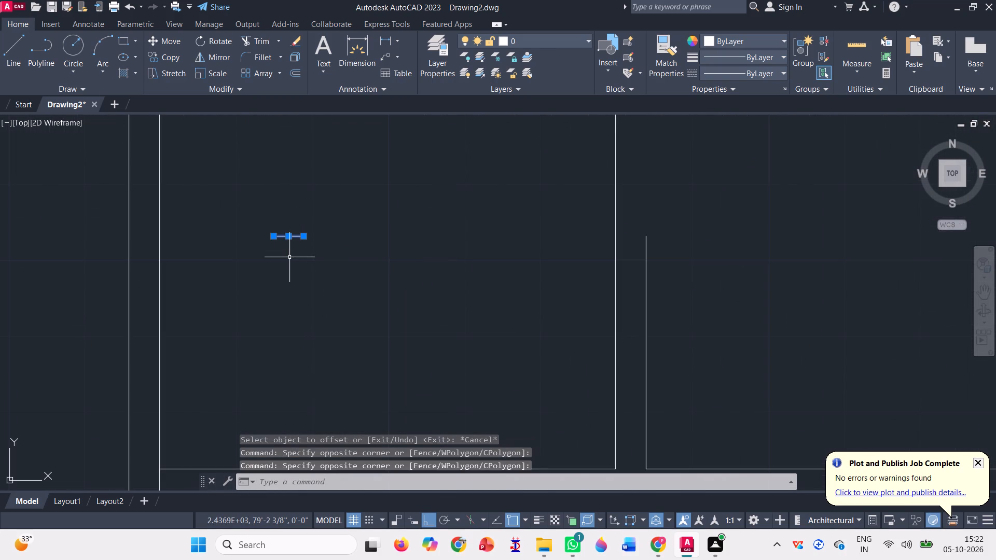
key("Delete")
Draw a horizontal line from the short partition stub's upper end to the partition's left line, closing the stub.
scroll(289, 257, "down", 3)
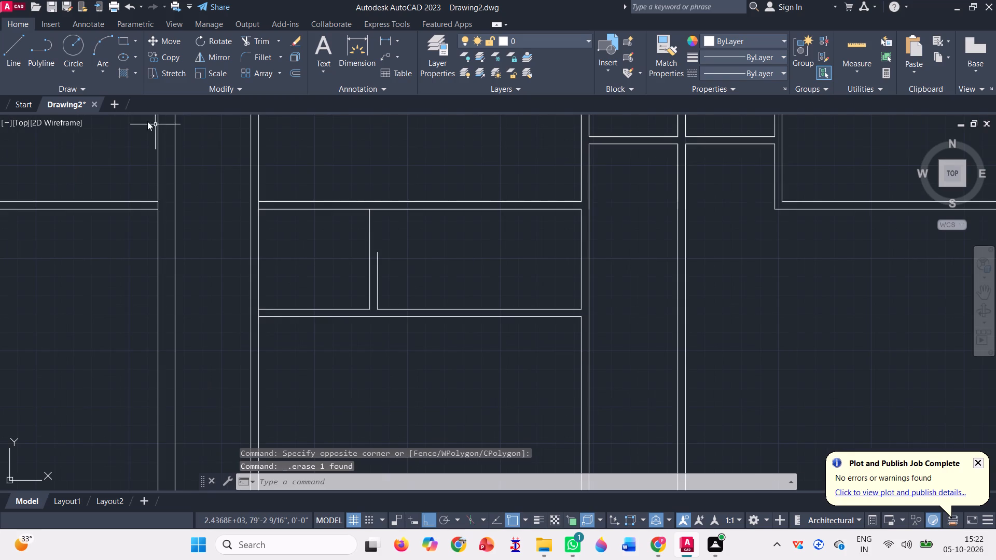
left_click(7, 46)
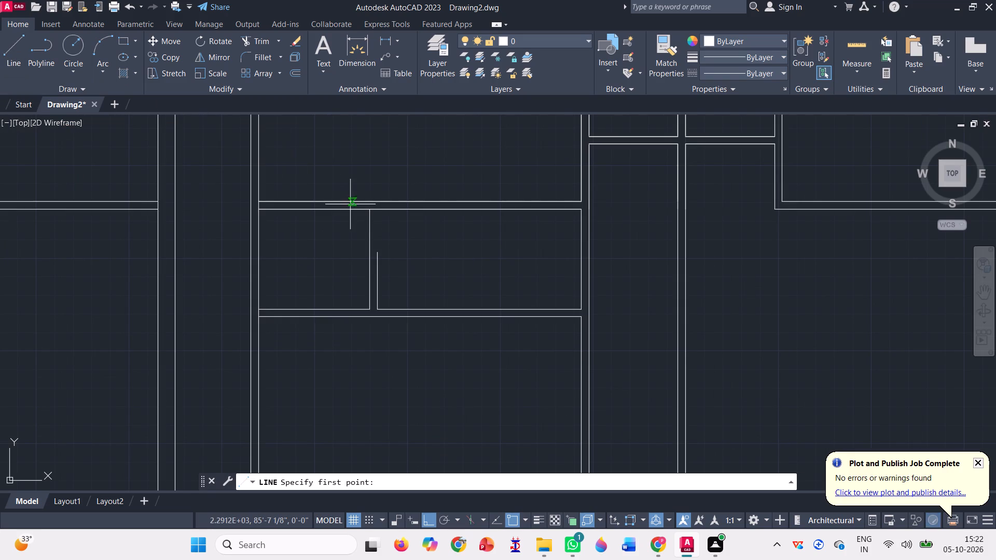
scroll(368, 241, "up", 3)
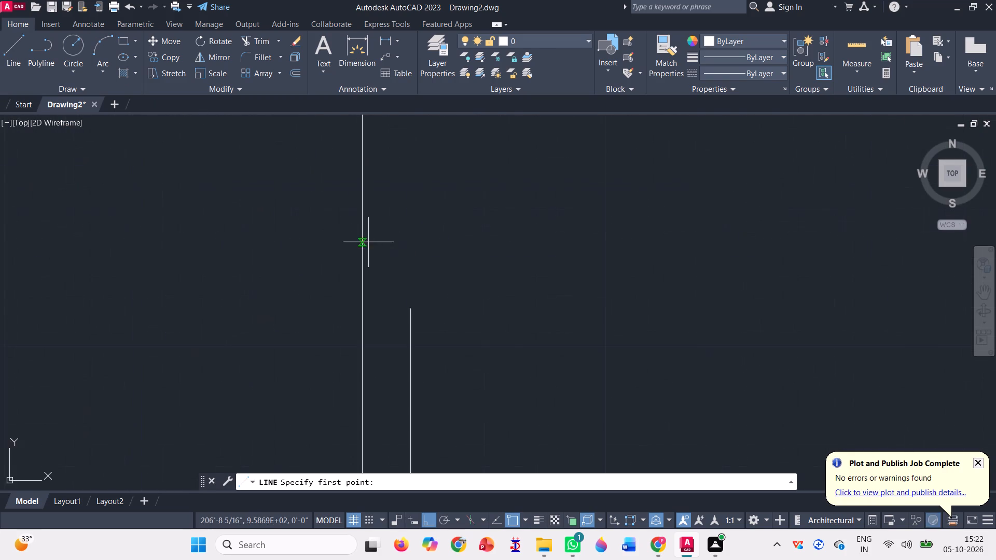
scroll(368, 242, "up", 2)
left_click(433, 352)
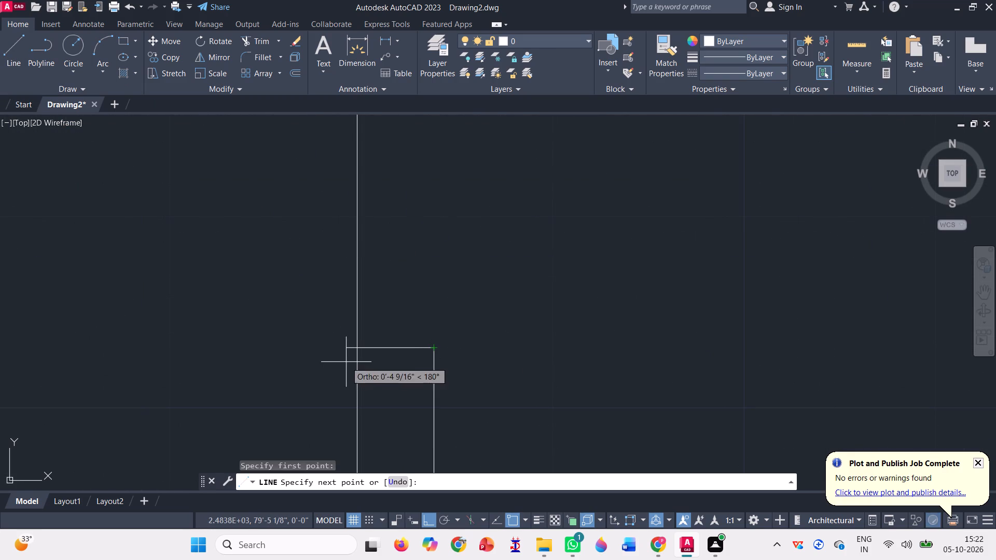
left_click(358, 345)
scroll(330, 351, "down", 3)
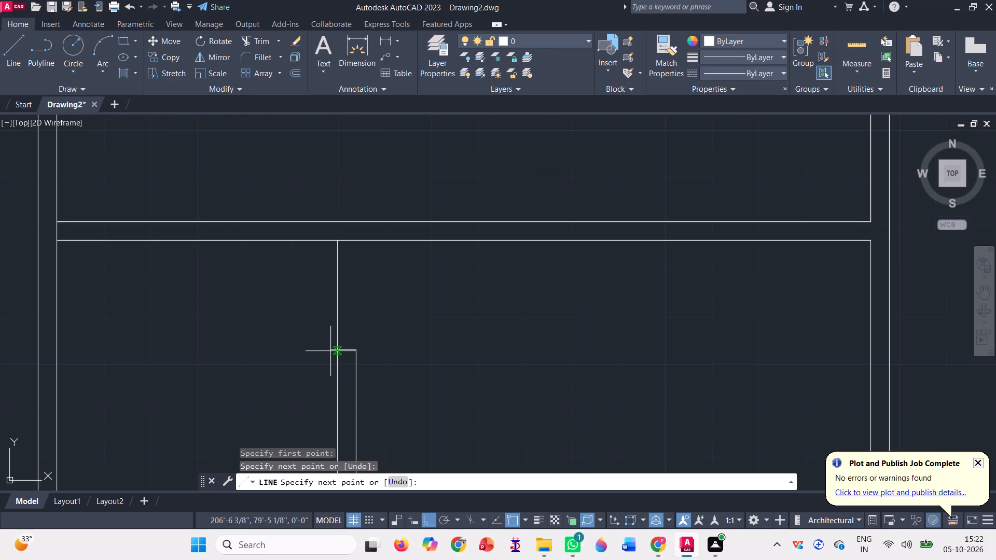
key("Return")
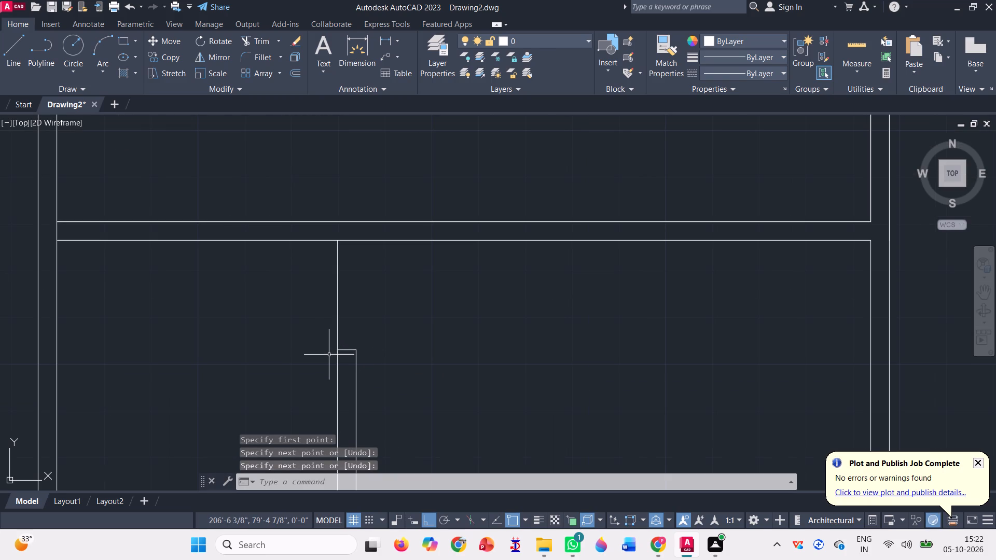
Draw connected lines across the left partition at the middle-left room's lower edge, about 3'-4" up its outer line, and back across.
scroll(324, 302, "down", 2)
scroll(359, 258, "down", 1)
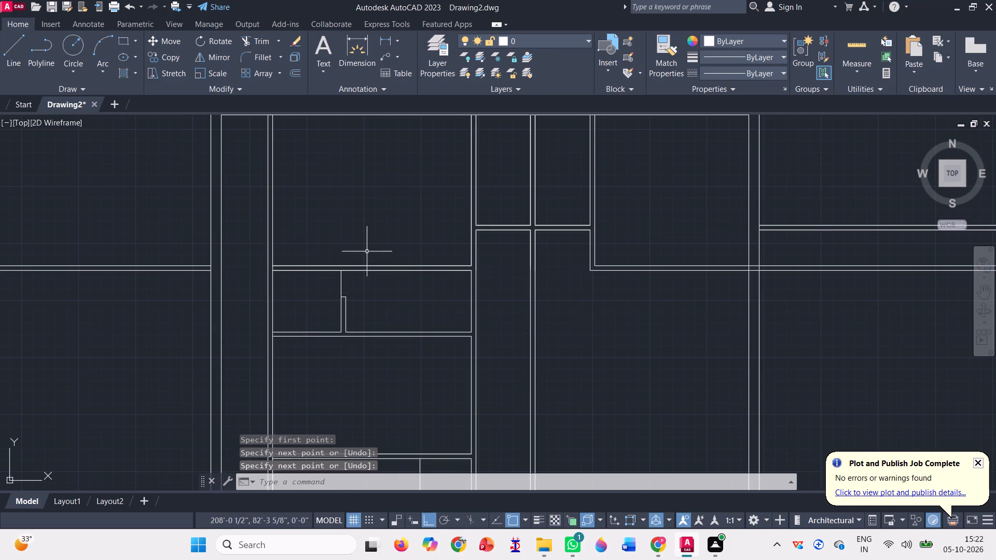
scroll(378, 246, "down", 1)
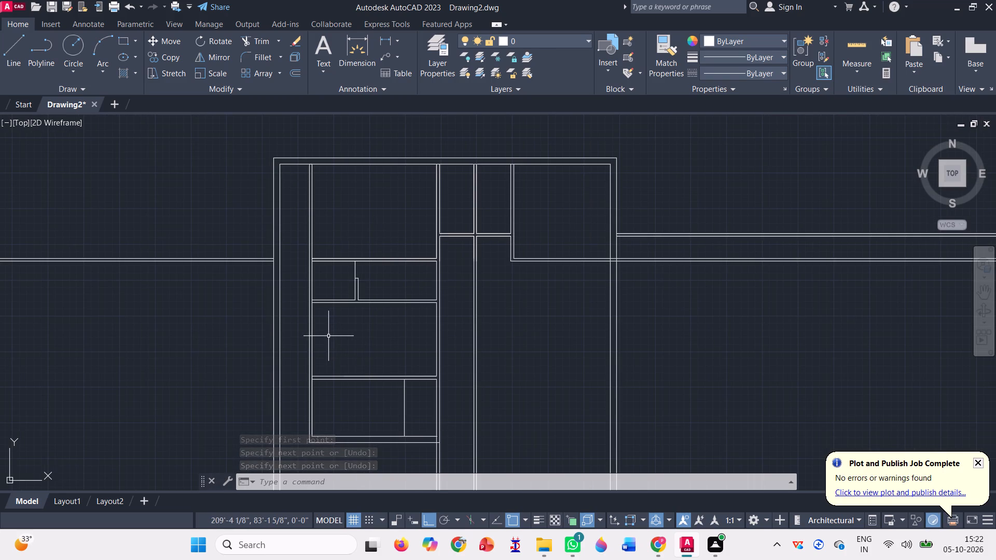
left_click(15, 61)
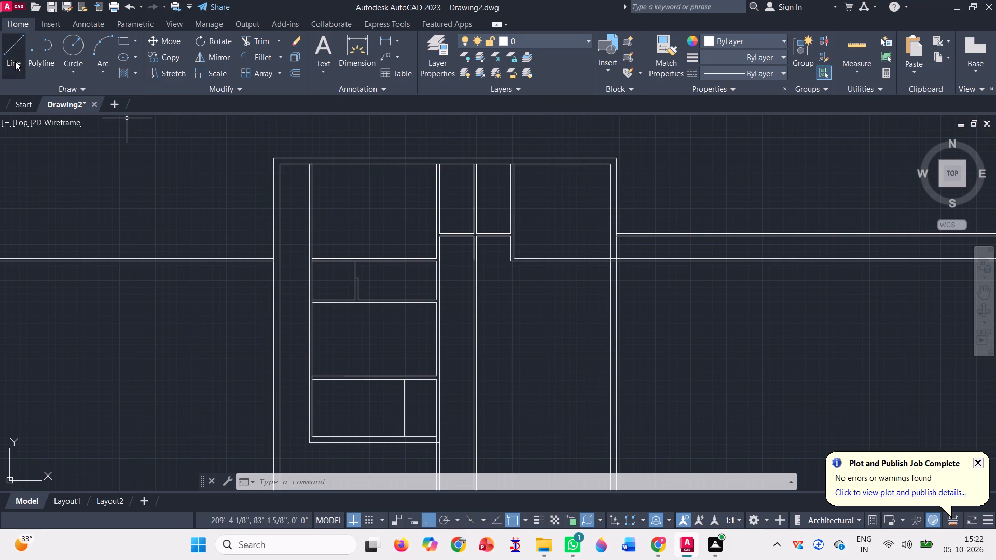
scroll(317, 380, "up", 4)
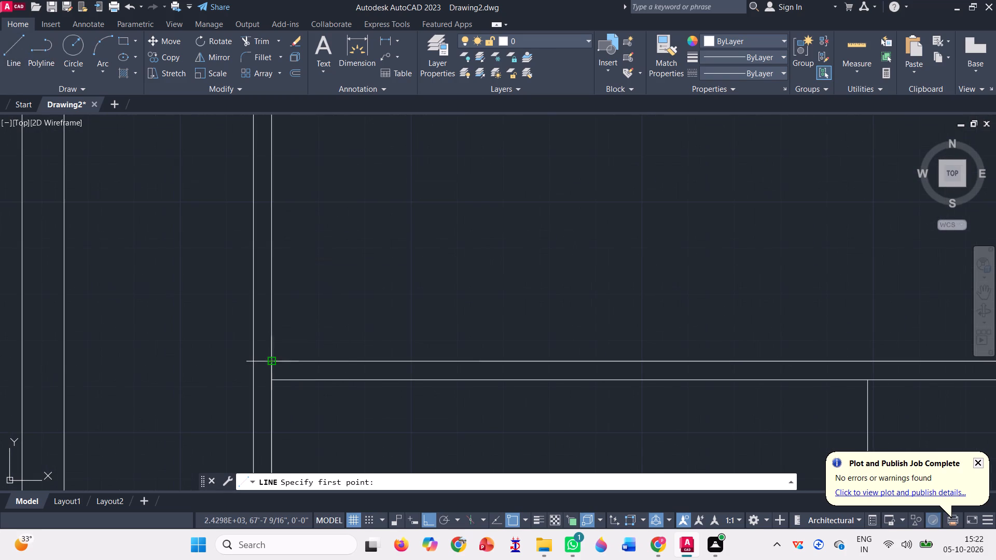
left_click(273, 359)
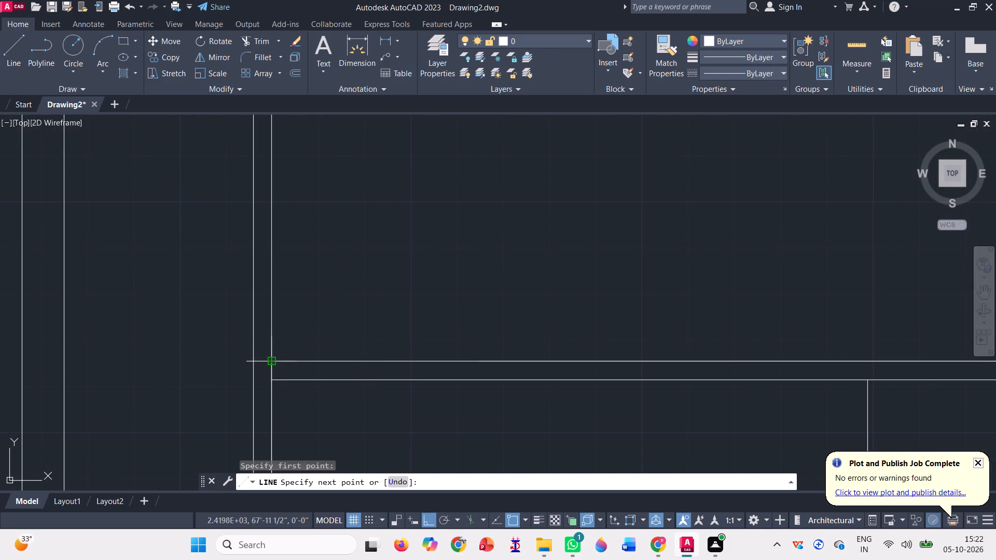
left_click(256, 358)
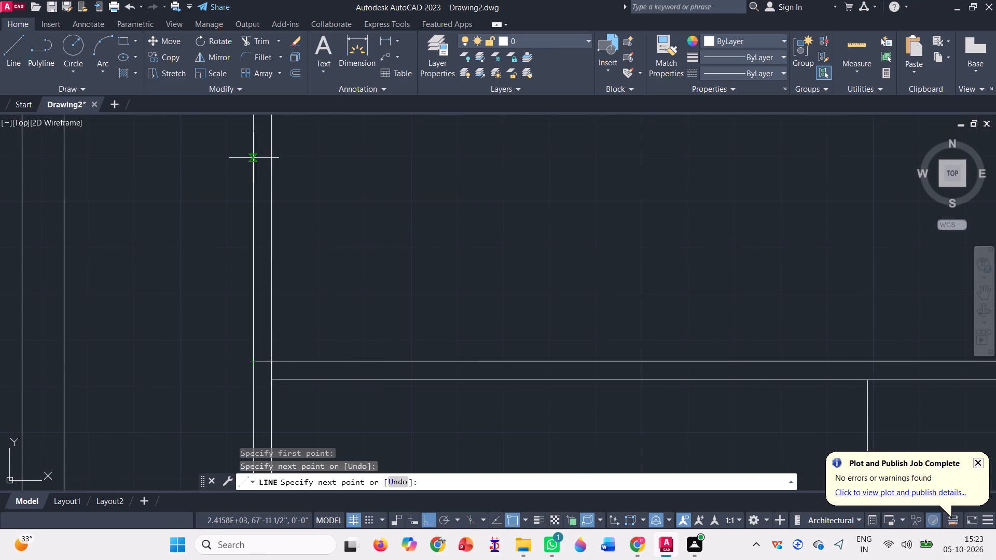
left_click(255, 176)
left_click(265, 177)
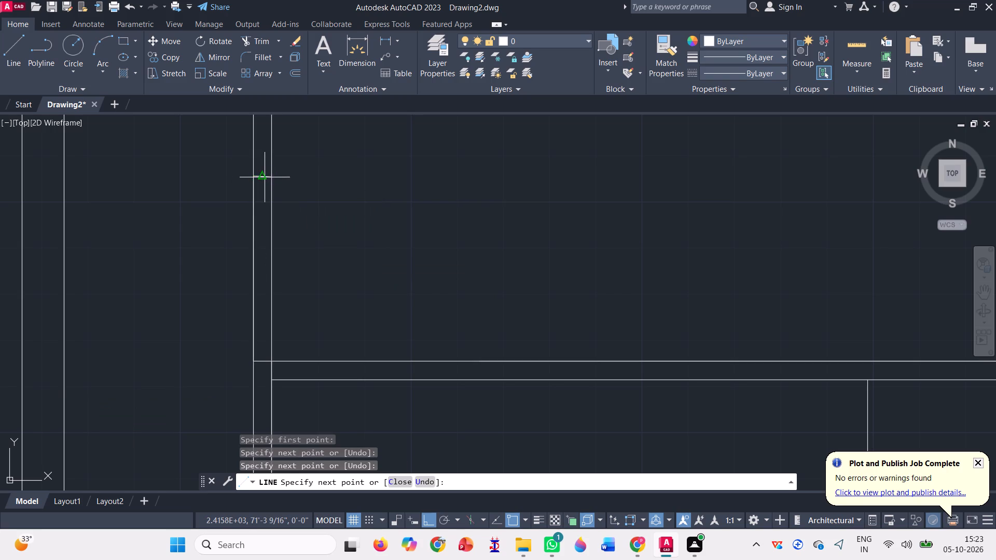
scroll(271, 167, "up", 5)
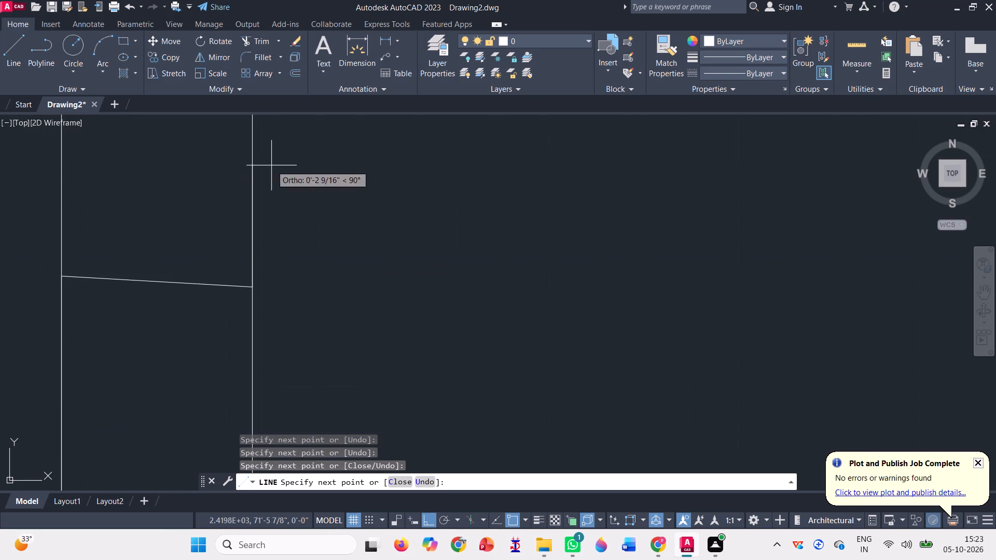
key("space")
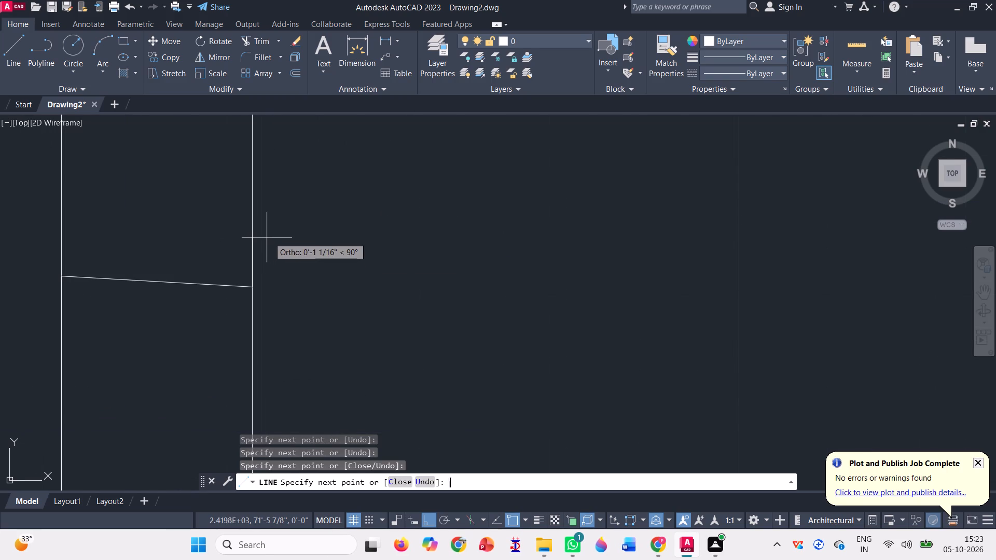
Delete the slanted line crossing the left partition at the upper end of the marked opening.
left_click(189, 281)
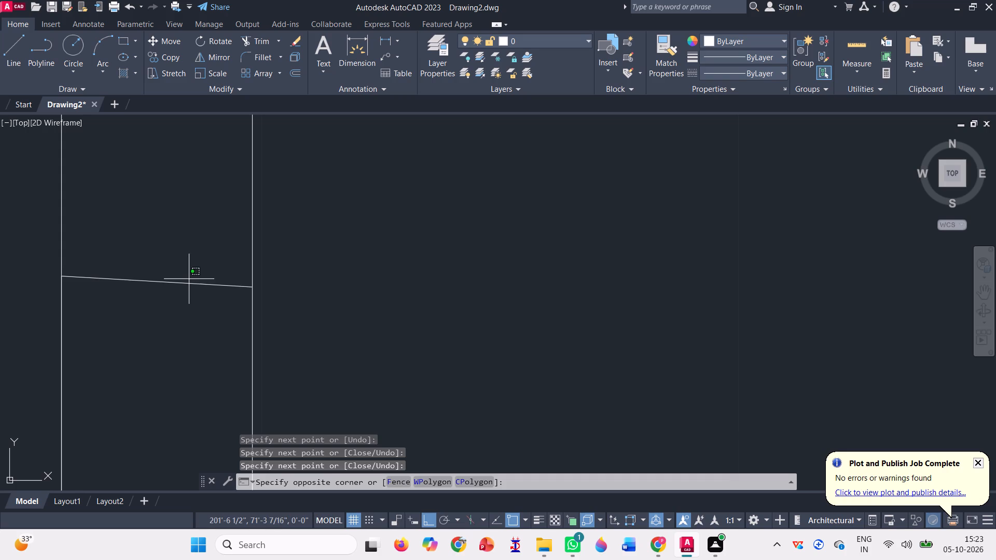
left_click(173, 302)
key("Delete")
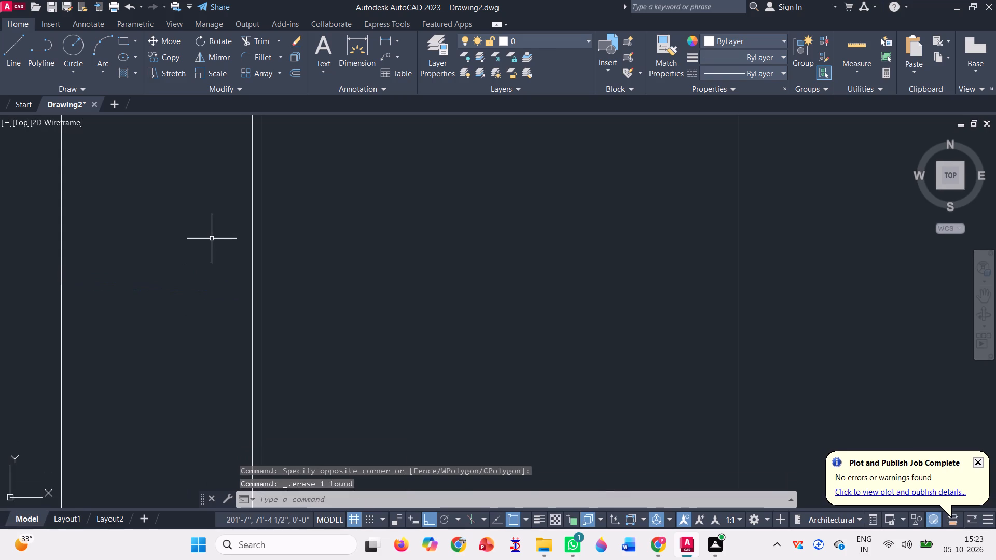
Draw a horizontal line across the left partition's thickness, about 3'-4" above the middle-left room's lower edge.
left_click(12, 43)
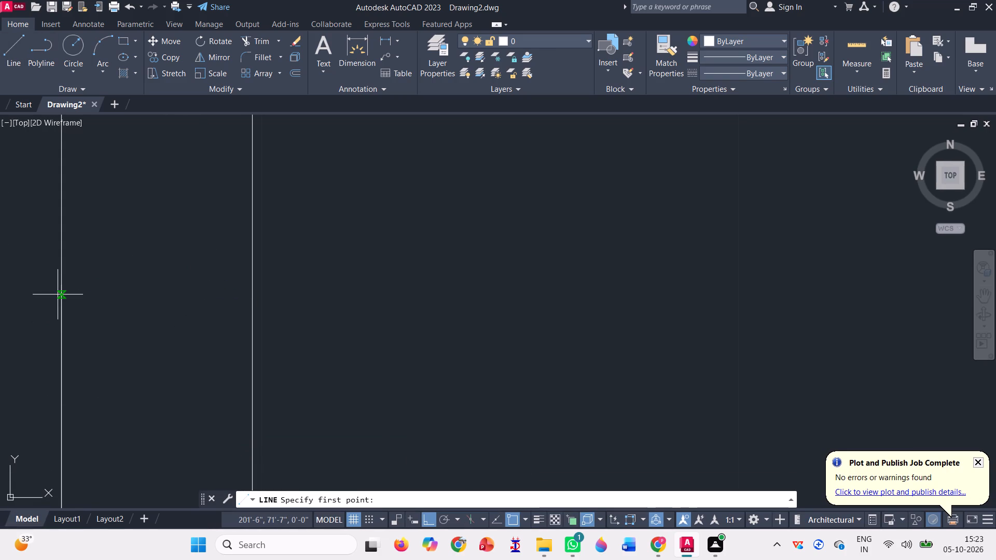
left_click(62, 275)
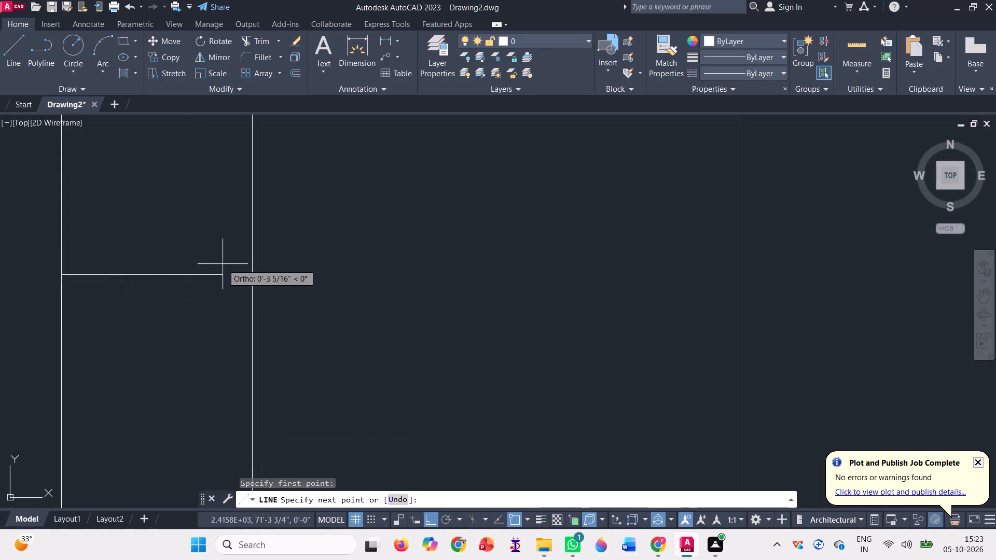
left_click(251, 275)
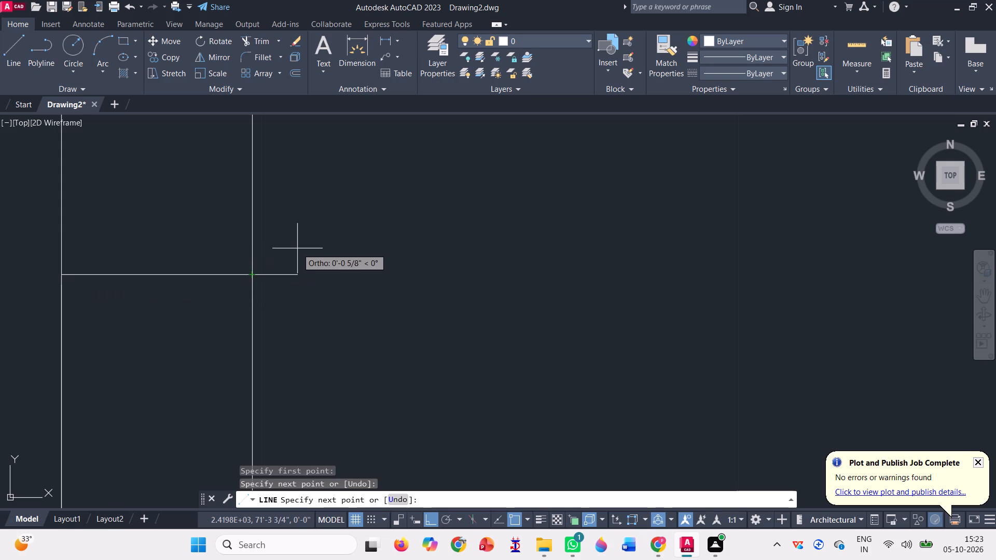
key("space")
Trim both left partition lines between the two cross lines to cut an opening into the middle-left room.
scroll(297, 248, "down", 6)
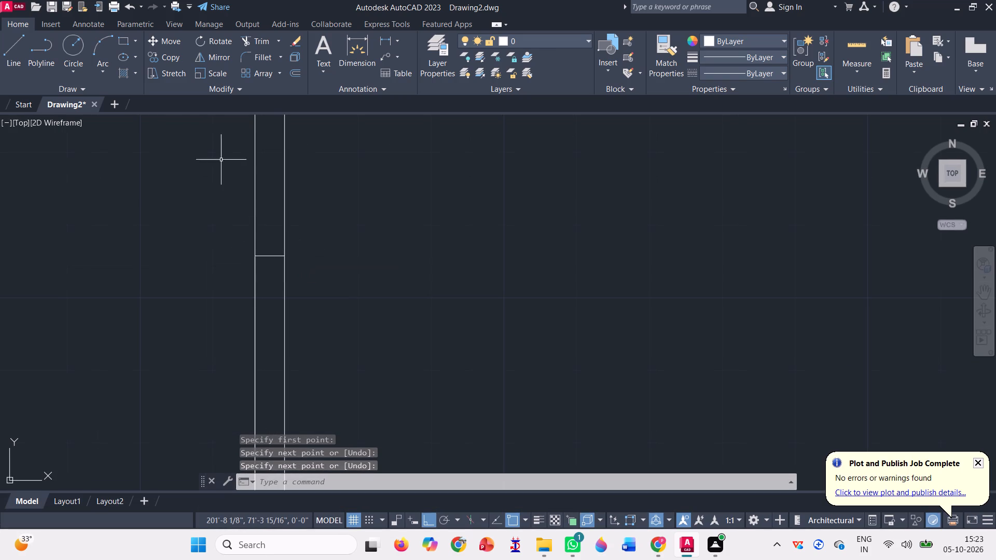
left_click(247, 33)
scroll(305, 297, "down", 3)
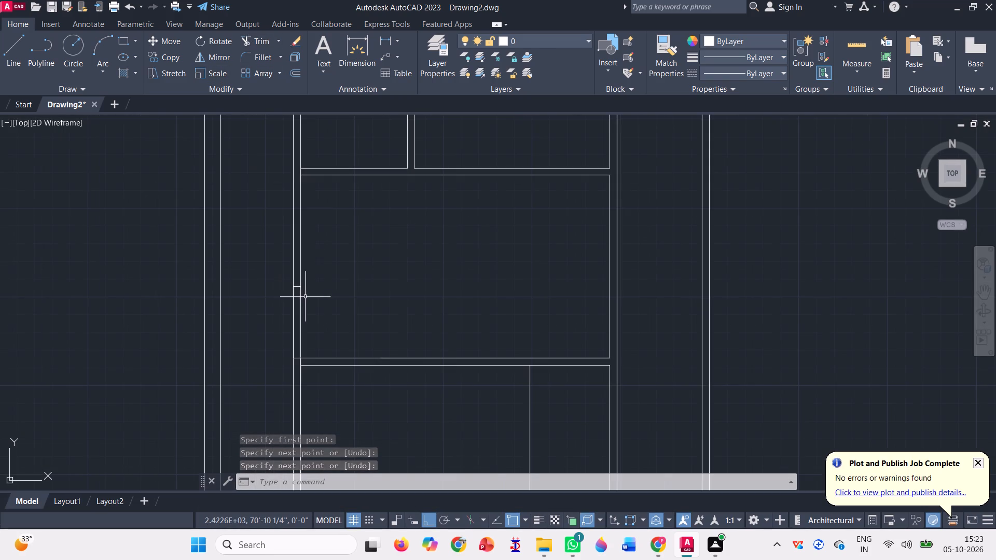
left_click(326, 311)
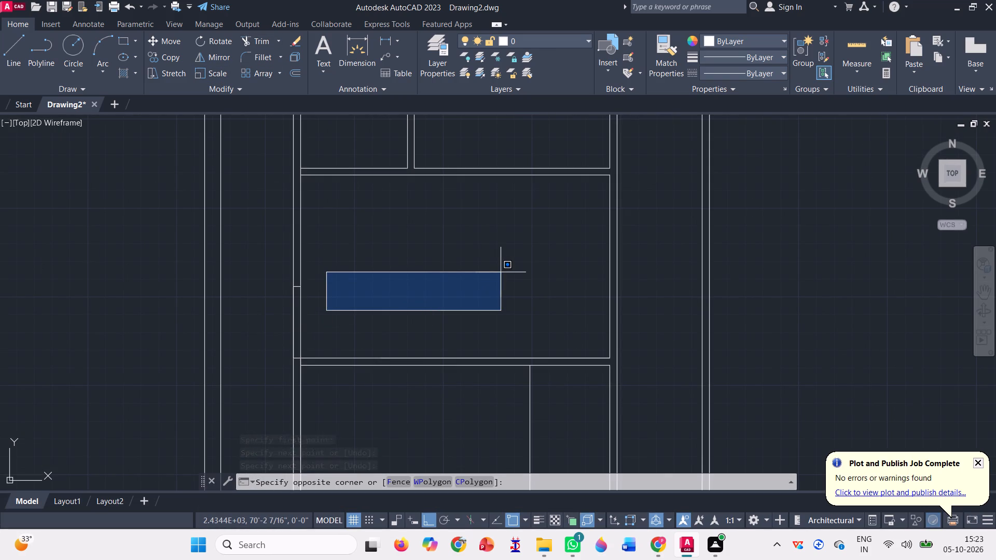
key("Escape")
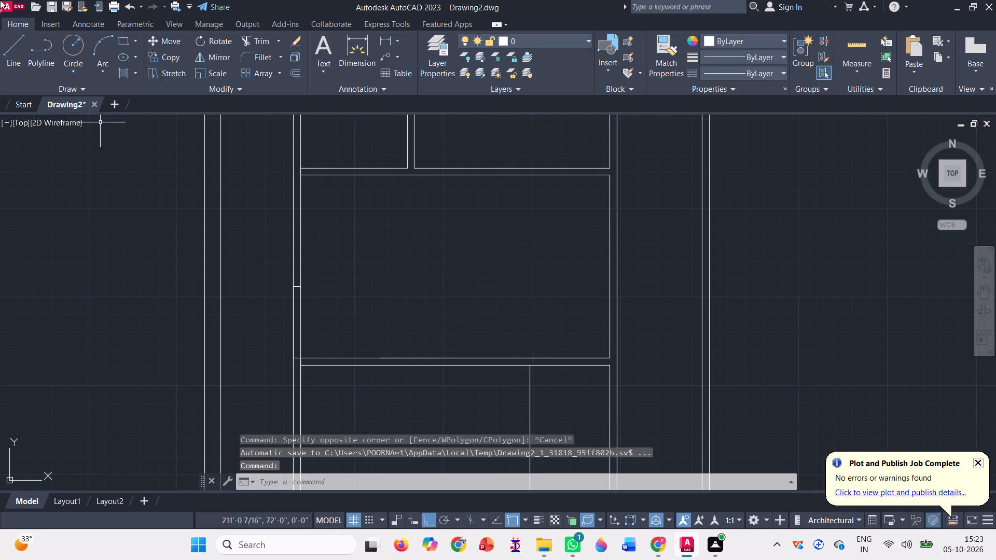
left_click(254, 40)
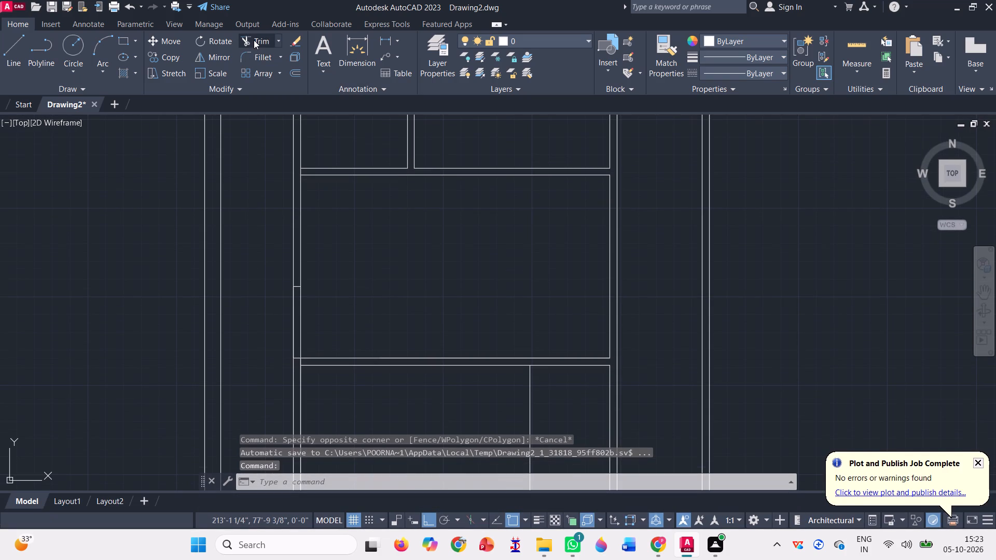
left_click(340, 320)
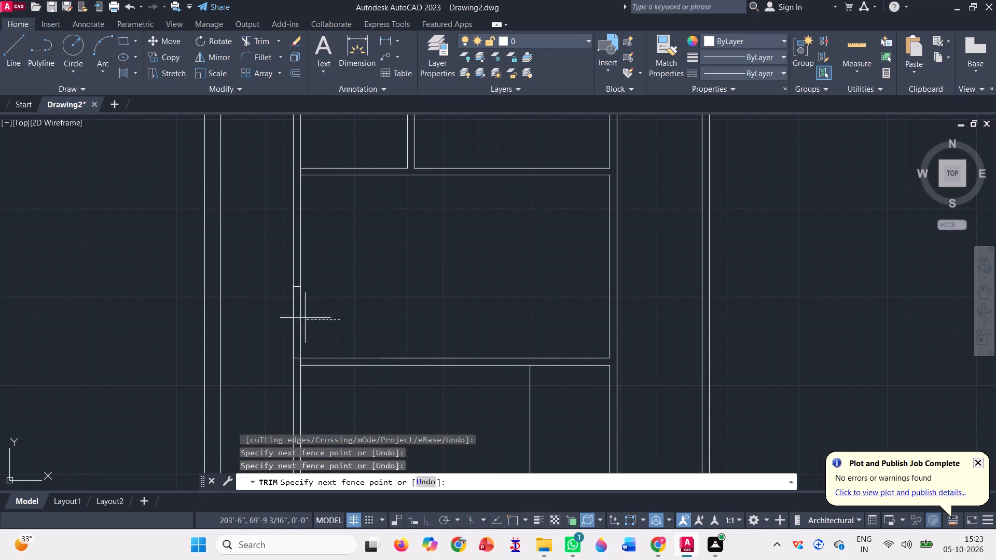
left_click(282, 307)
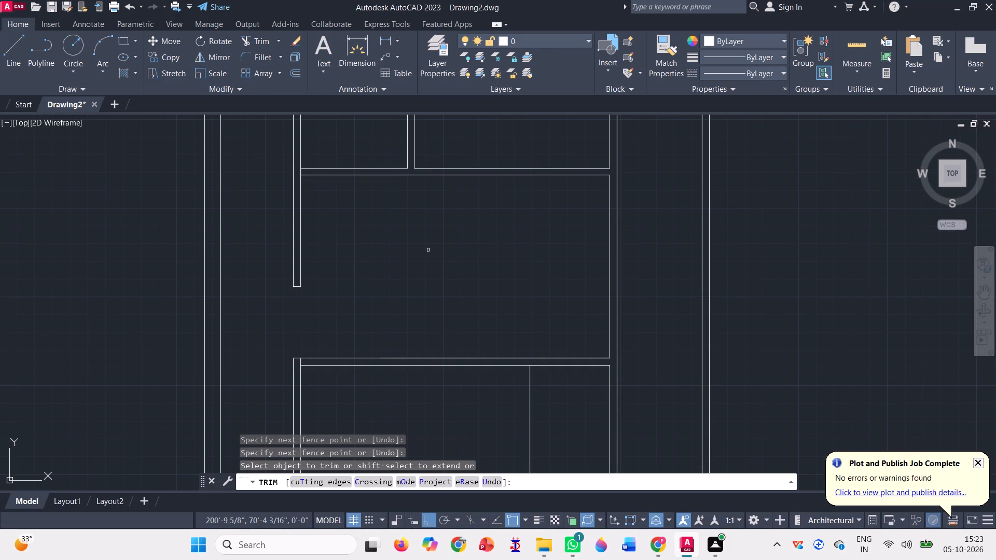
Trim away the single vertical dividing line inside the lower-left room.
scroll(428, 250, "down", 3)
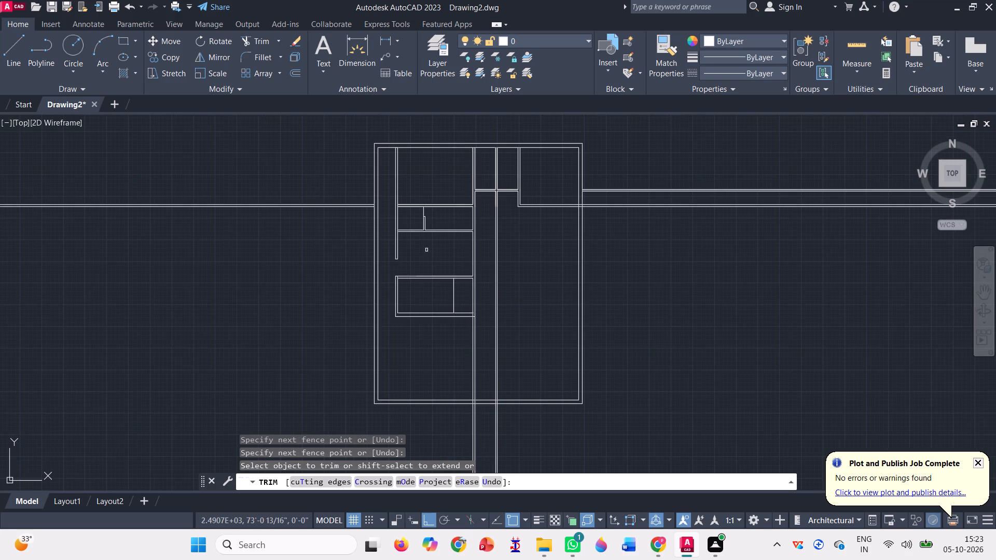
scroll(423, 288, "up", 1)
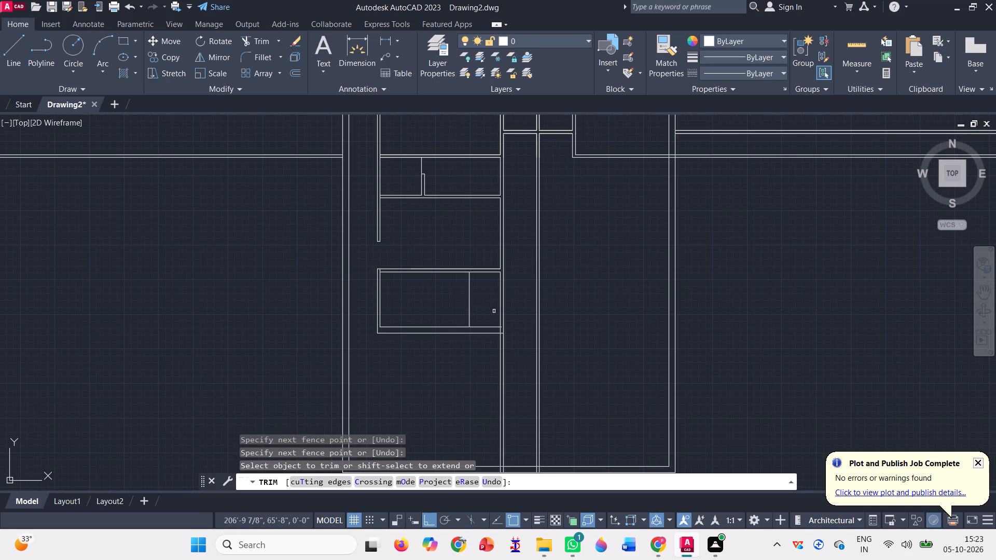
left_click(489, 280)
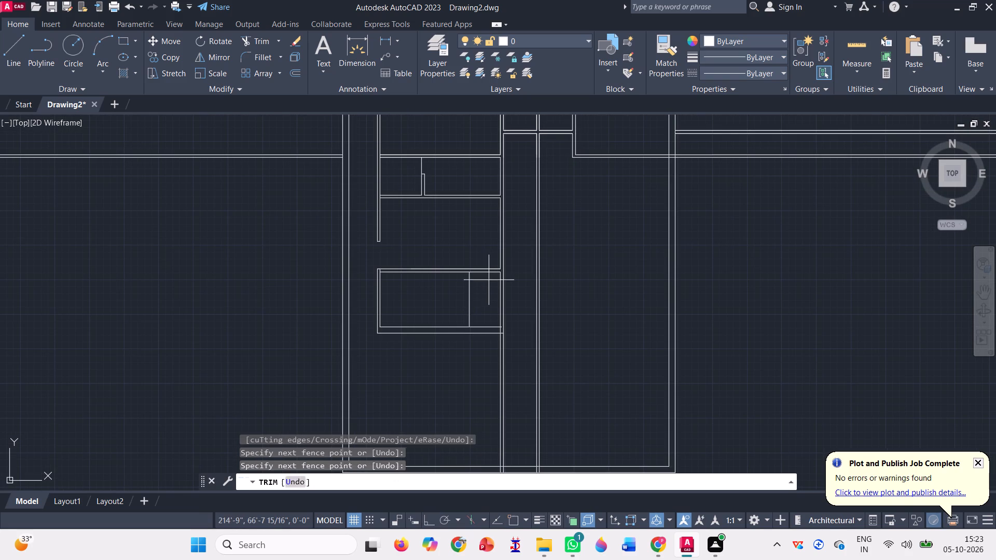
left_click(434, 291)
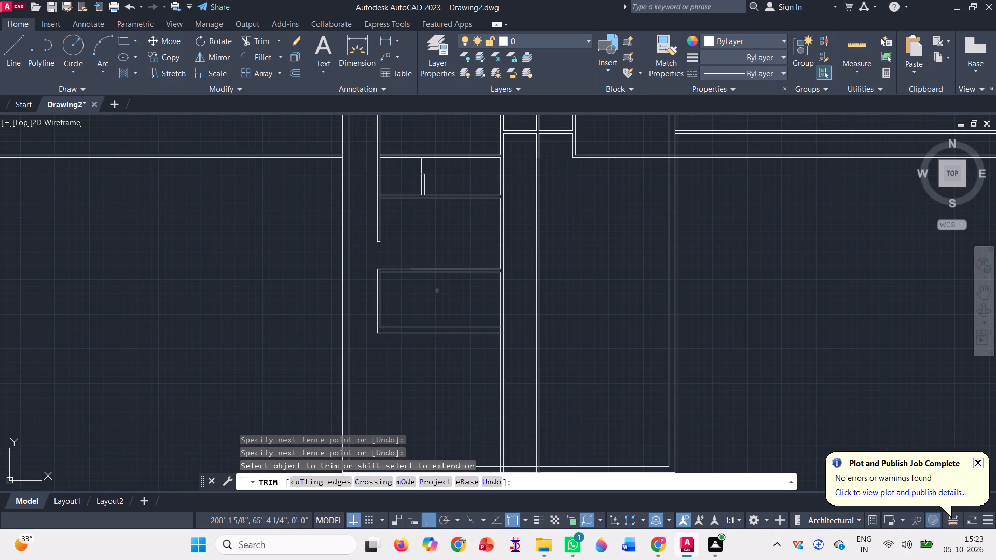
key("Escape")
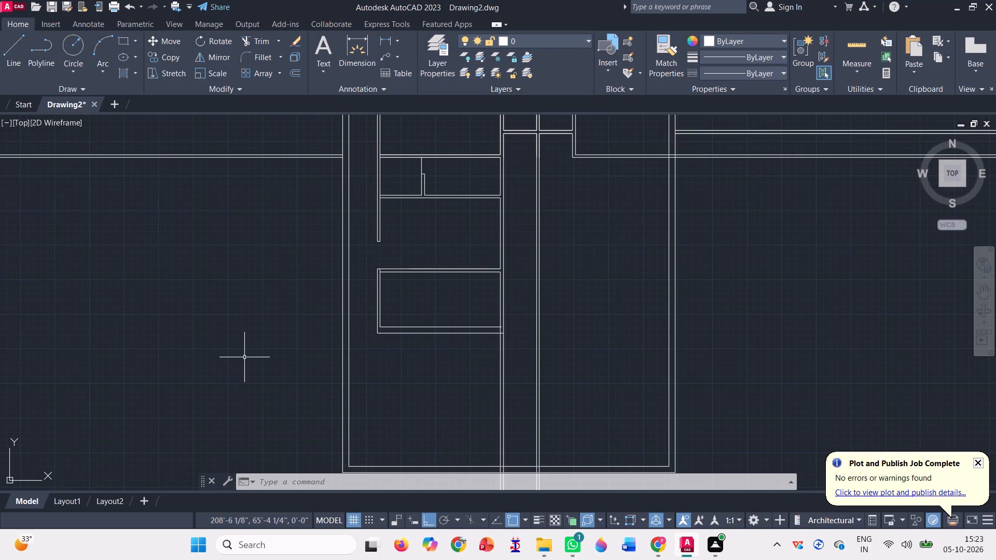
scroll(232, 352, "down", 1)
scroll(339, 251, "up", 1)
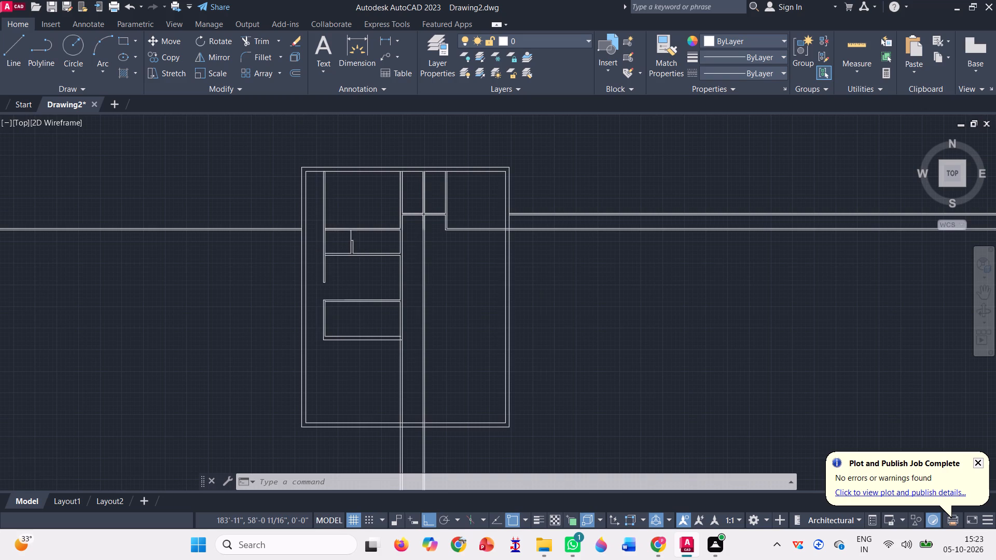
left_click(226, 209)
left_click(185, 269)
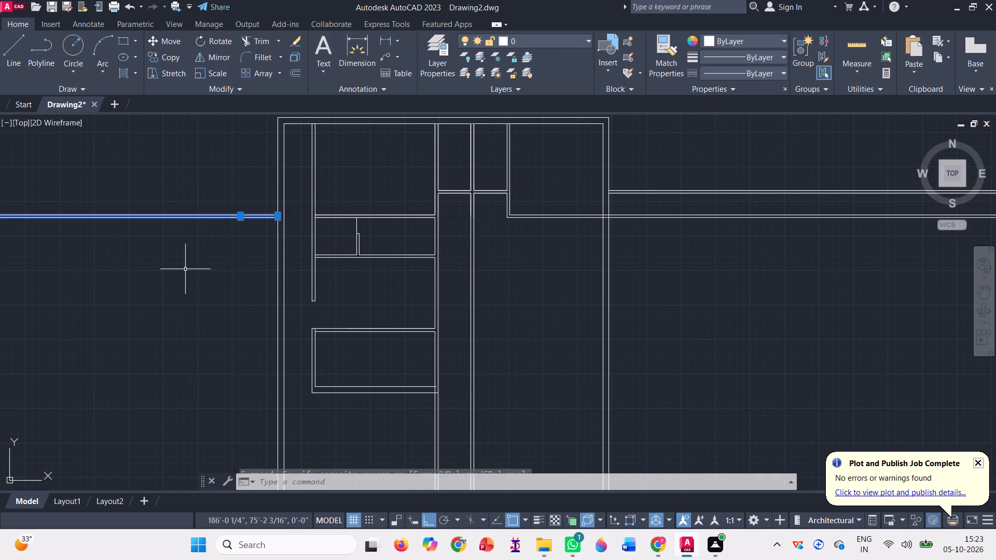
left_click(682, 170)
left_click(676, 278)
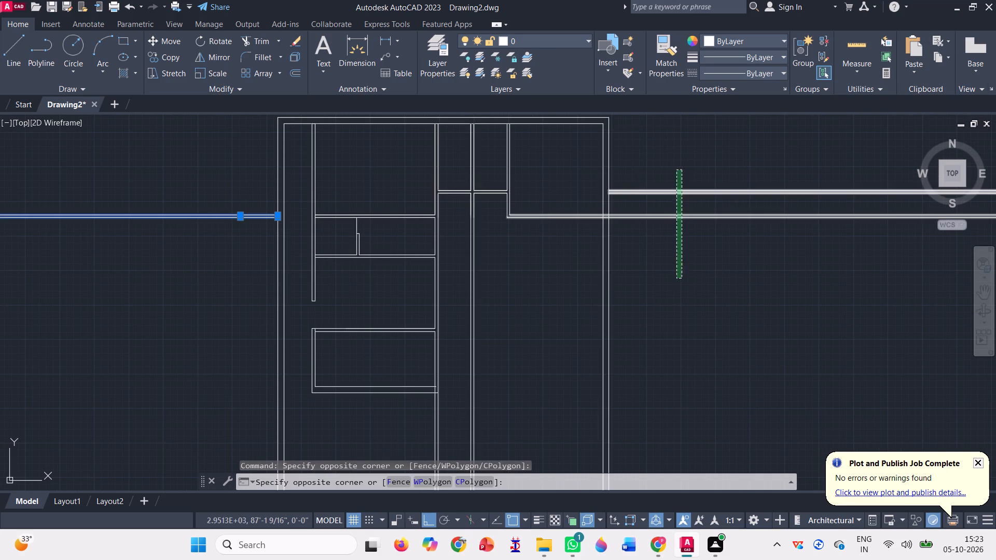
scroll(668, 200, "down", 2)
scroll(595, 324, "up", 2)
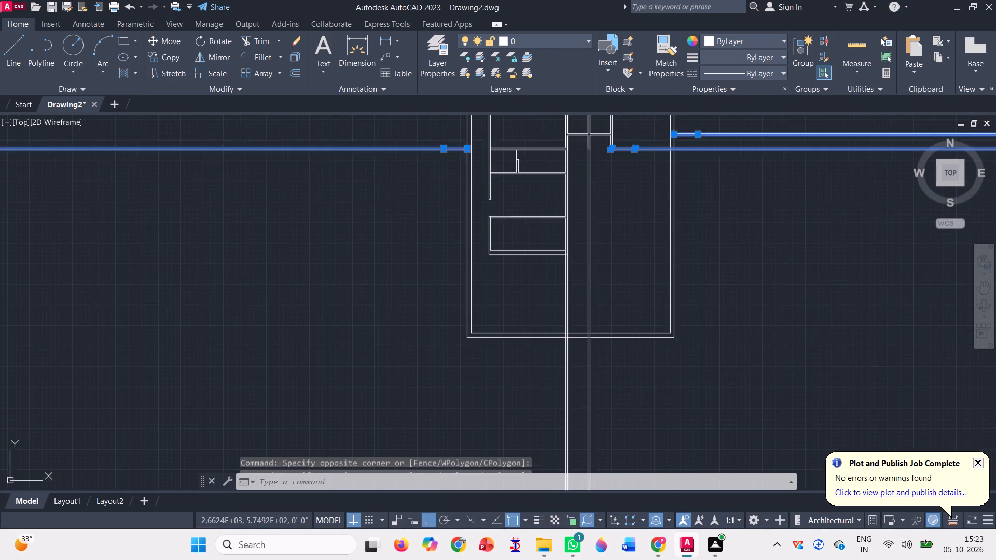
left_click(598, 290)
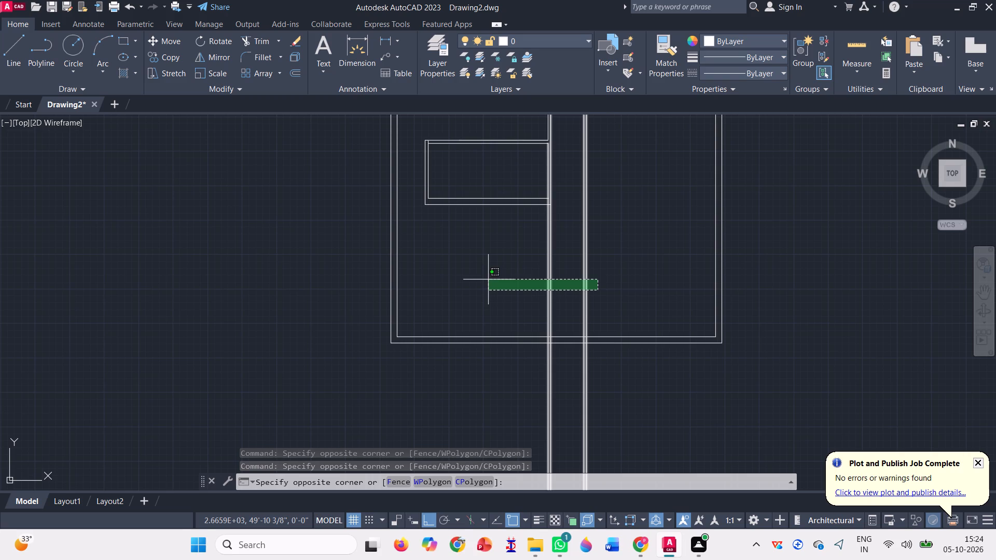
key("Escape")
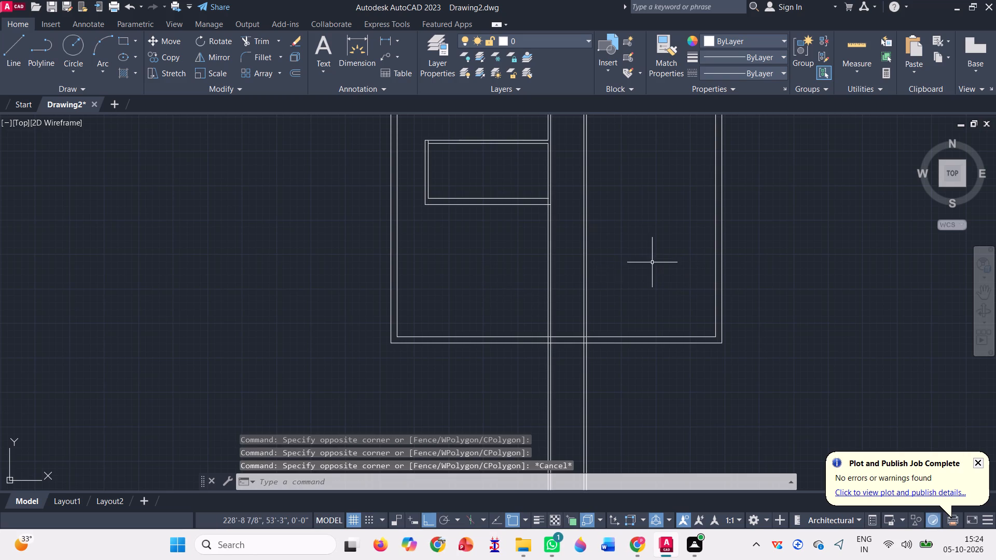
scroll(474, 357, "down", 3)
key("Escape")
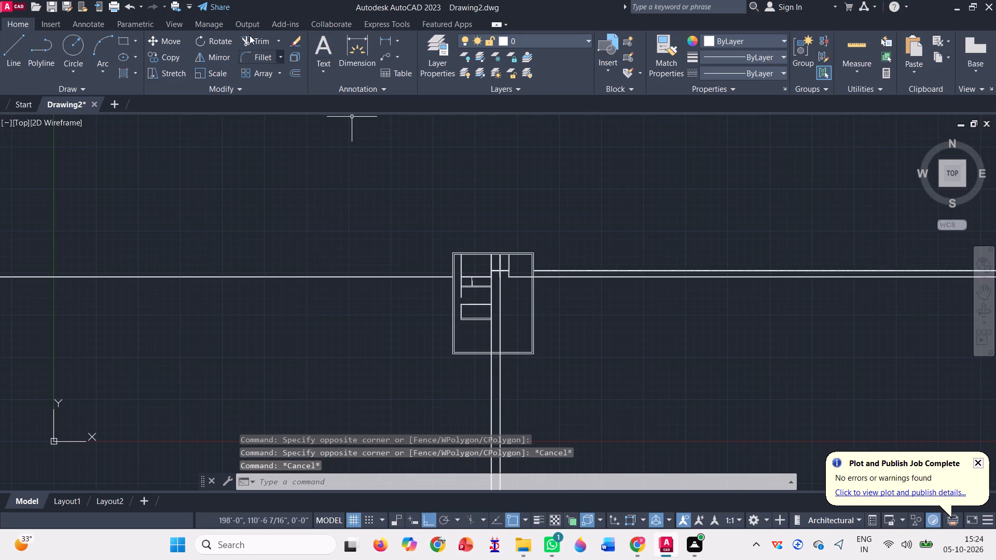
Trim away the horizontal and vertical partition lines extending beyond the outer walls on the left, right and lower sides of the plan.
left_click(254, 35)
left_click(316, 233)
left_click(307, 360)
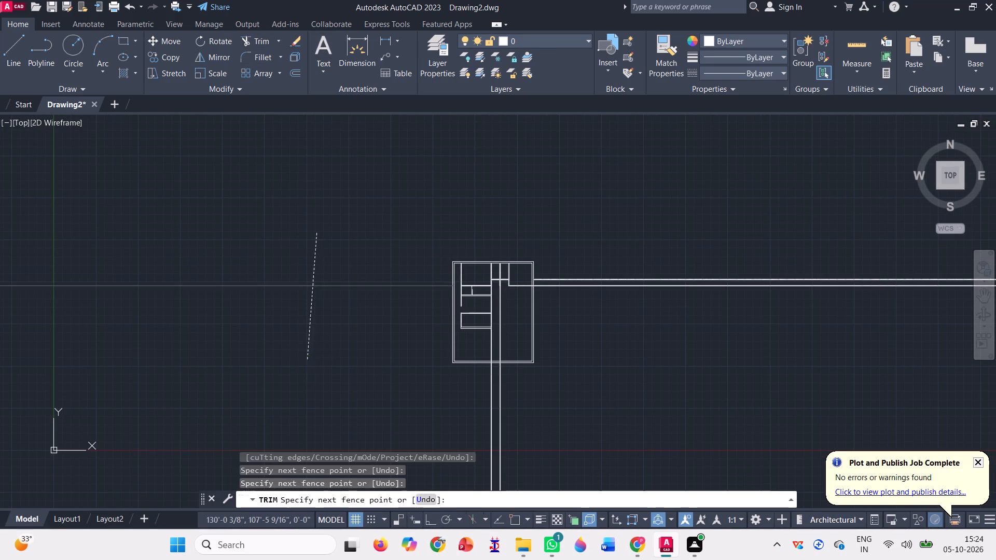
left_click(630, 259)
left_click(627, 350)
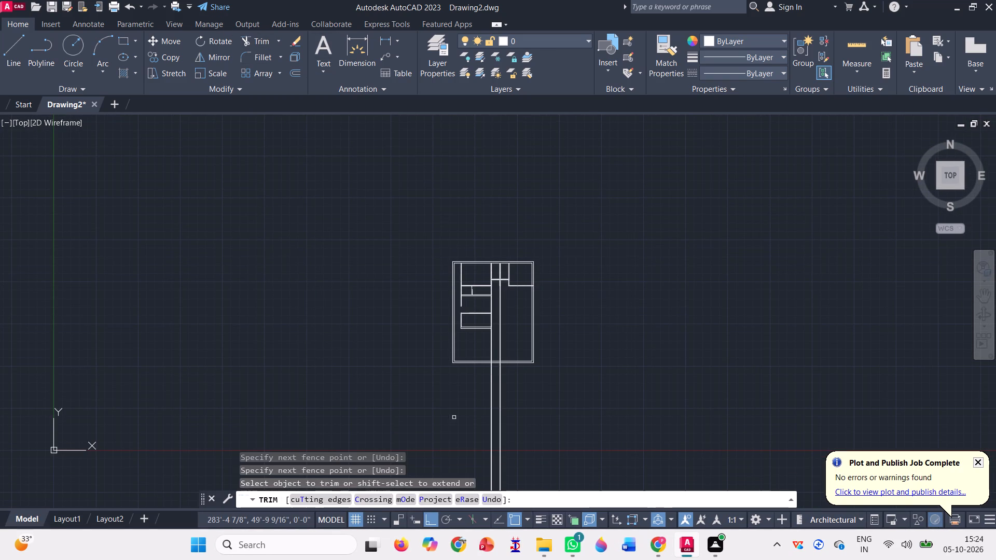
left_click(454, 417)
left_click(564, 379)
key("space")
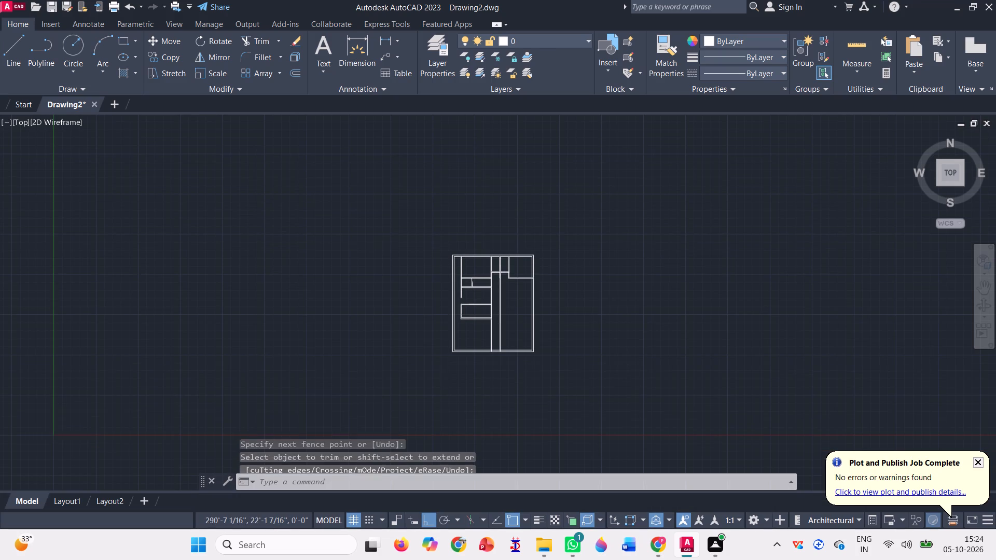
Copy the two long vertical partition lines running down from the wall below the two small top-middle rooms.
scroll(513, 310, "up", 1)
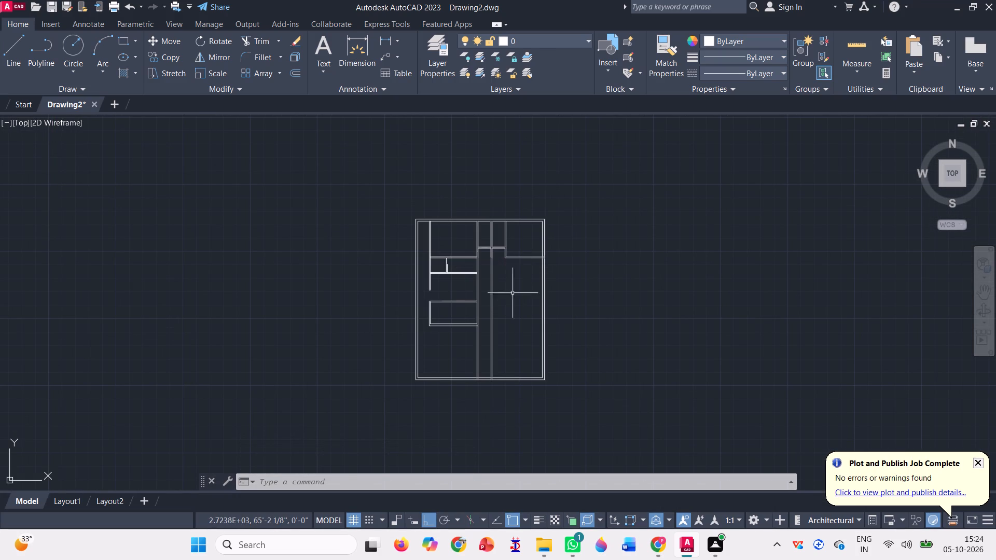
left_click(175, 61)
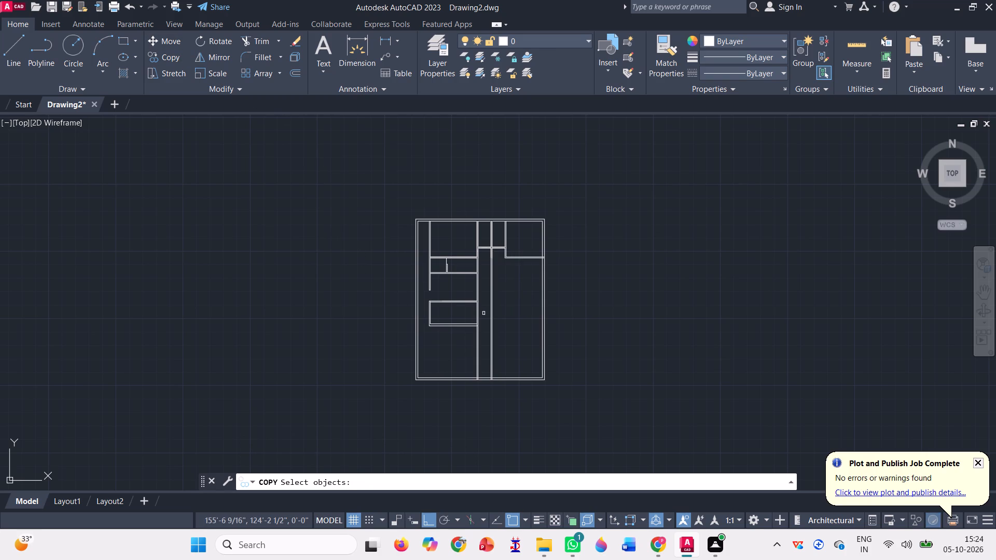
scroll(490, 312, "up", 1)
left_click(489, 314)
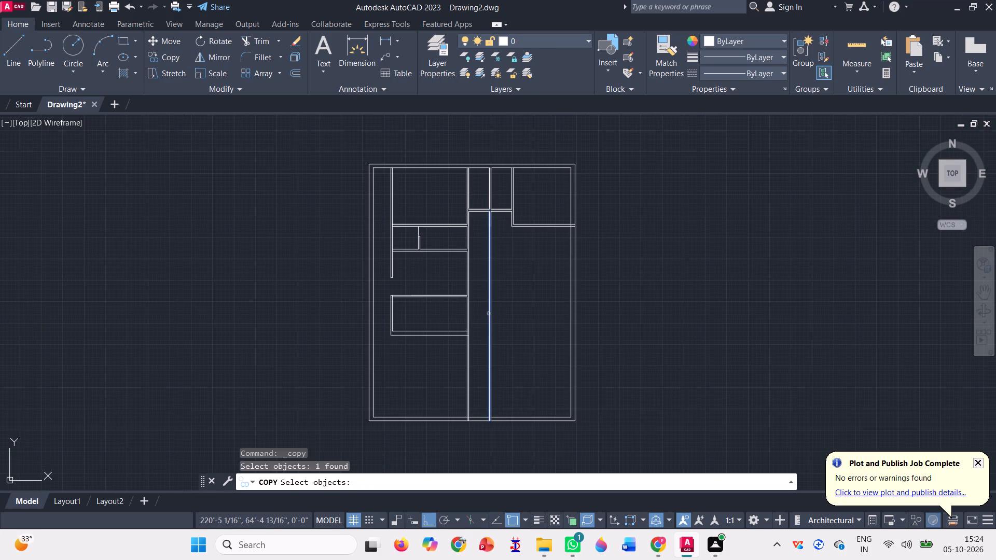
scroll(489, 314, "up", 2)
left_click(489, 314)
scroll(489, 314, "down", 3)
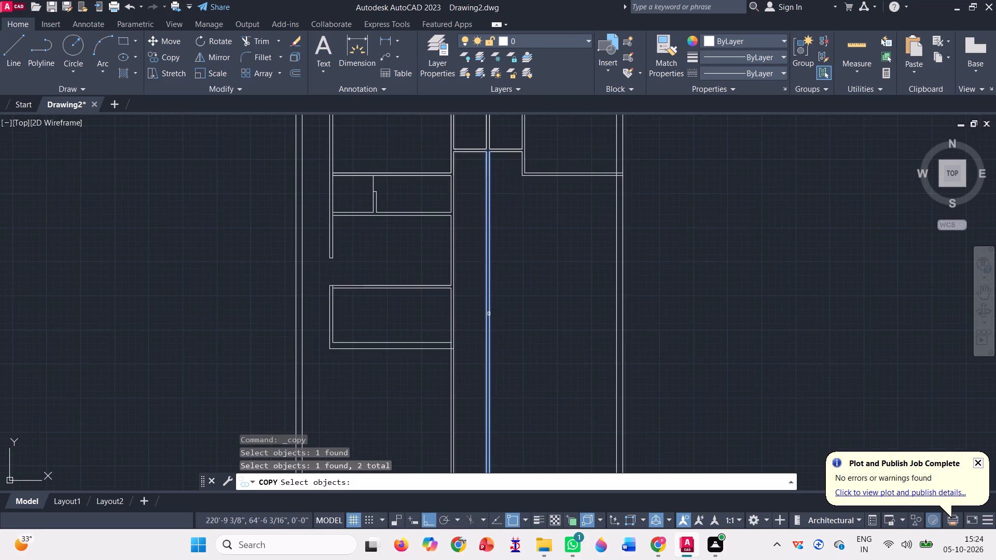
key("space")
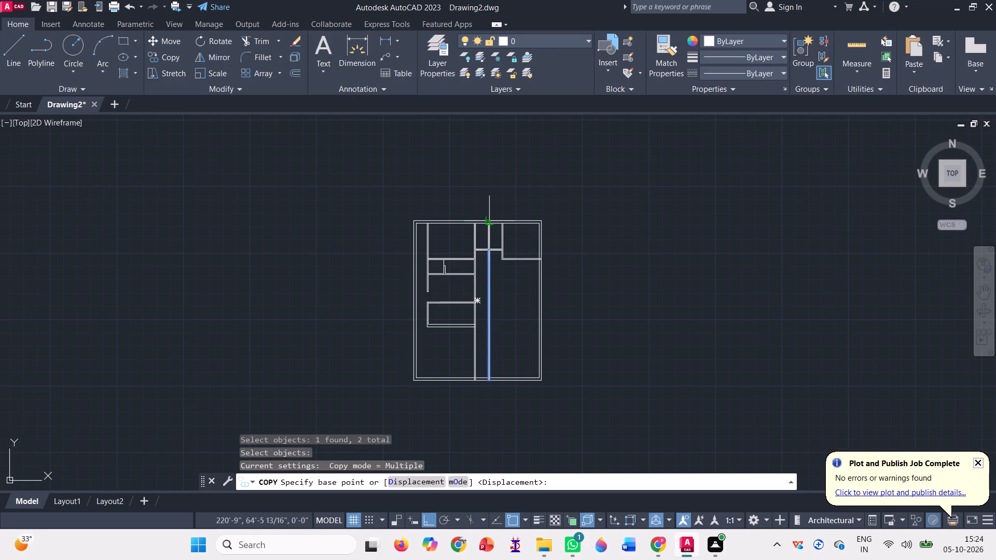
scroll(490, 220, "up", 4)
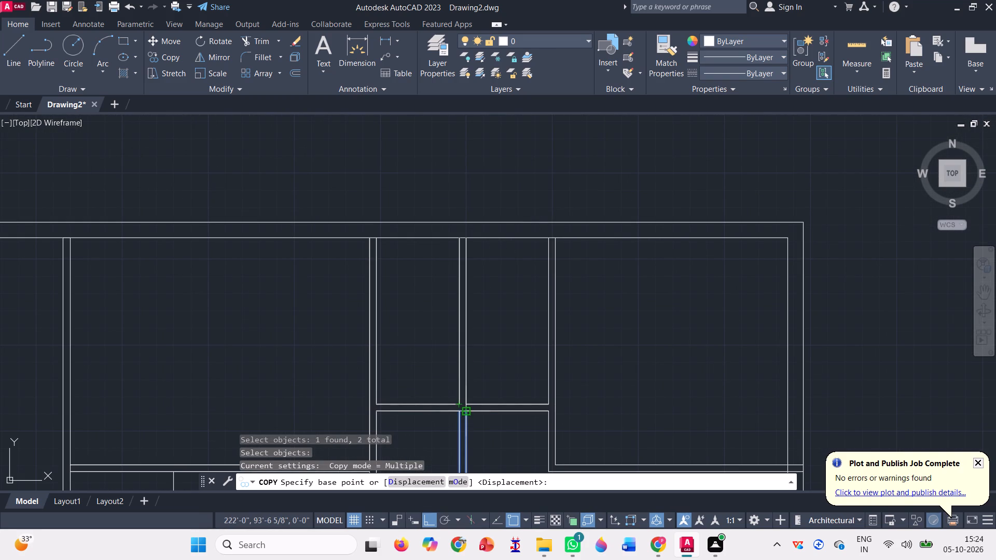
Place the copied pair of long vertical partition lines in line with the wall left of the top-right room, running down from its lower corner.
left_click(469, 415)
scroll(440, 329, "down", 3)
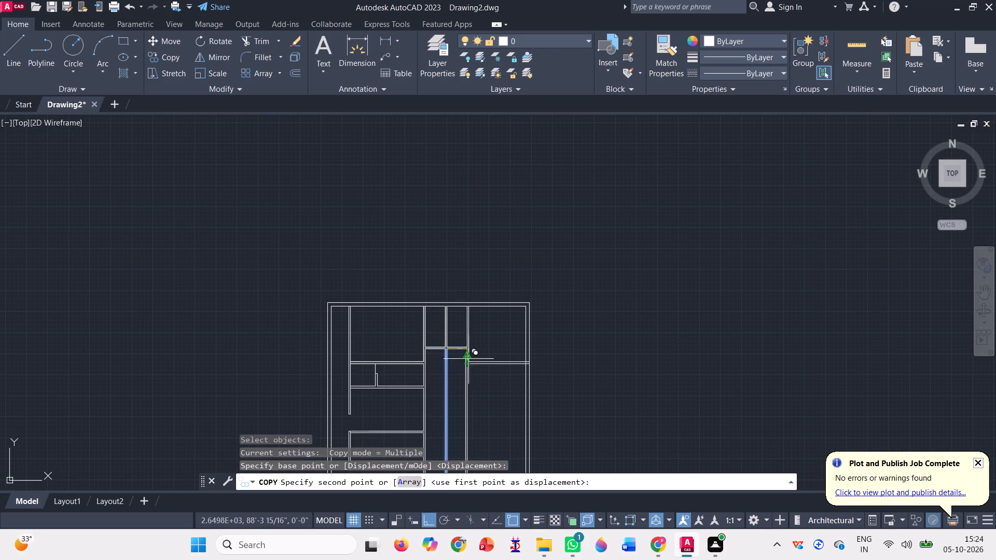
scroll(474, 361, "up", 5)
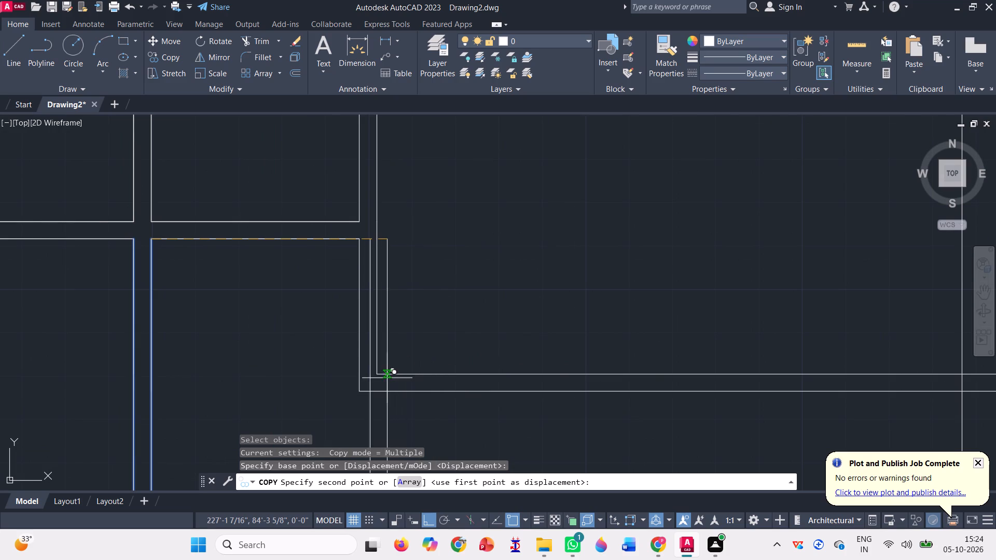
left_click(425, 518)
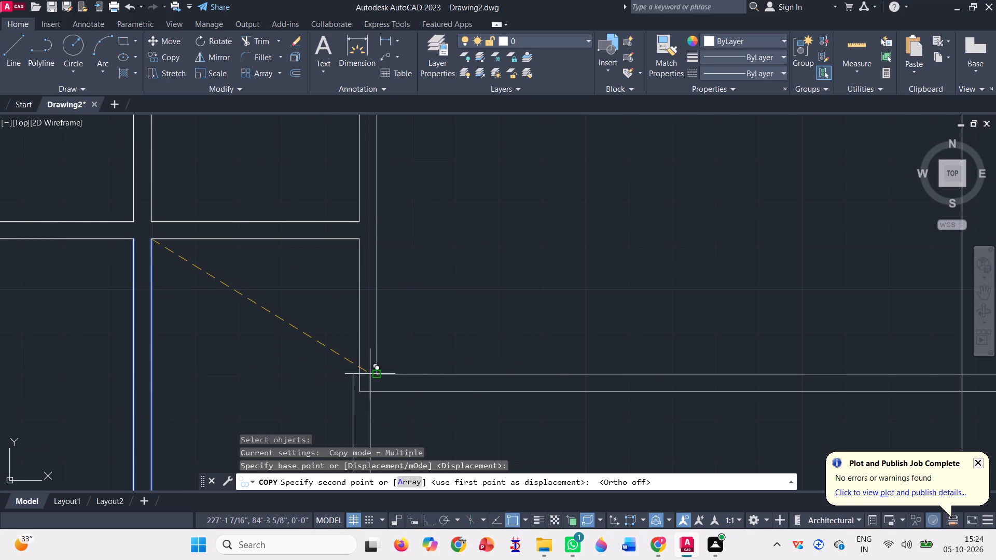
left_click_drag(382, 367, 386, 361)
scroll(457, 285, "down", 2)
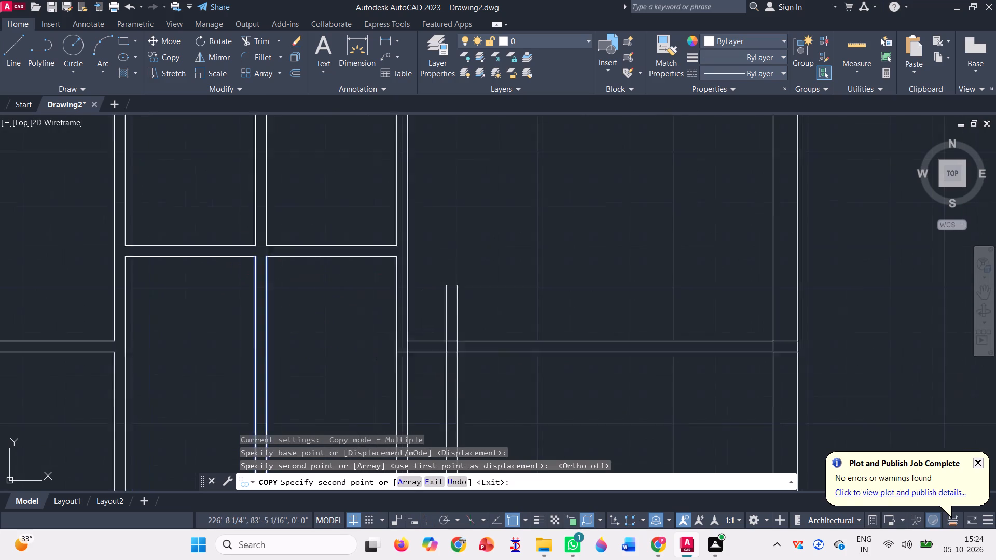
scroll(457, 285, "down", 3)
key("Escape")
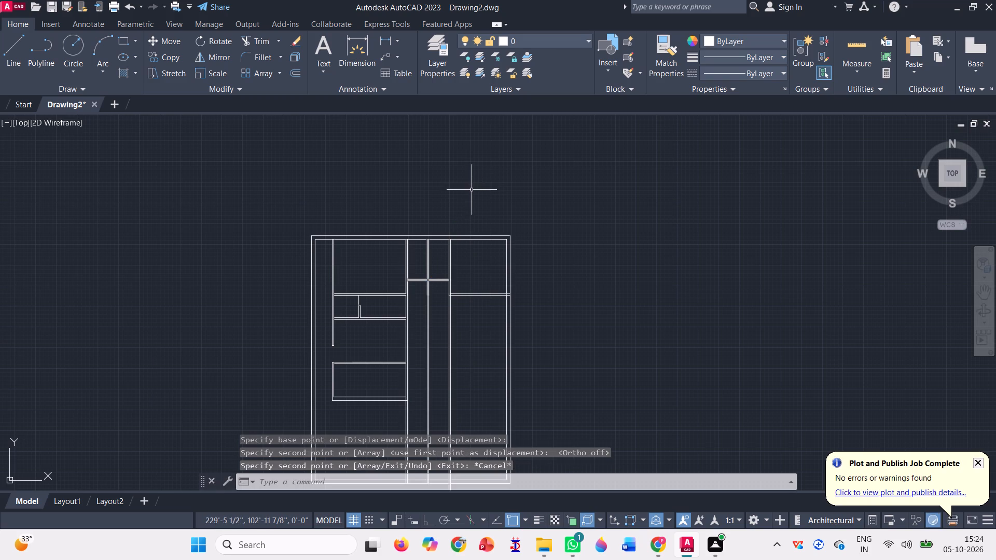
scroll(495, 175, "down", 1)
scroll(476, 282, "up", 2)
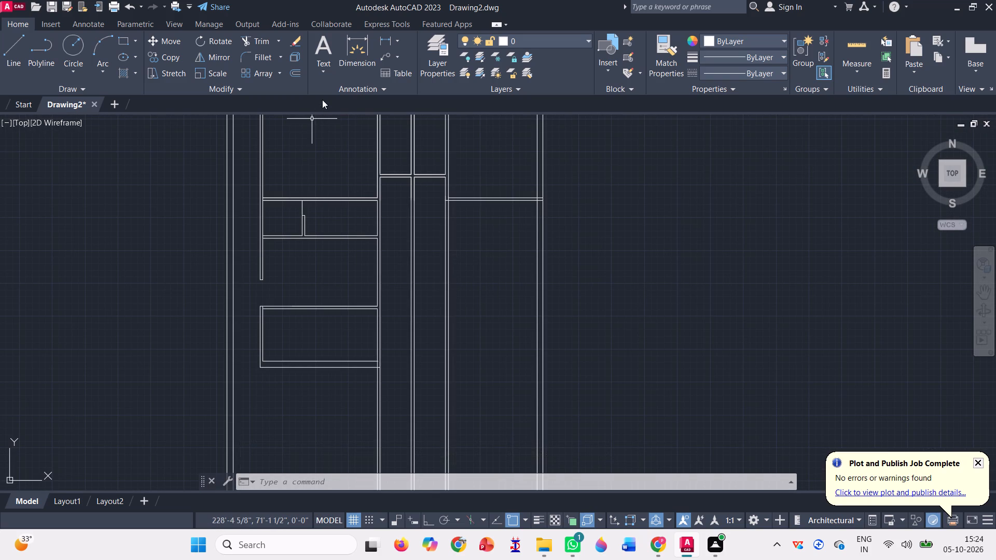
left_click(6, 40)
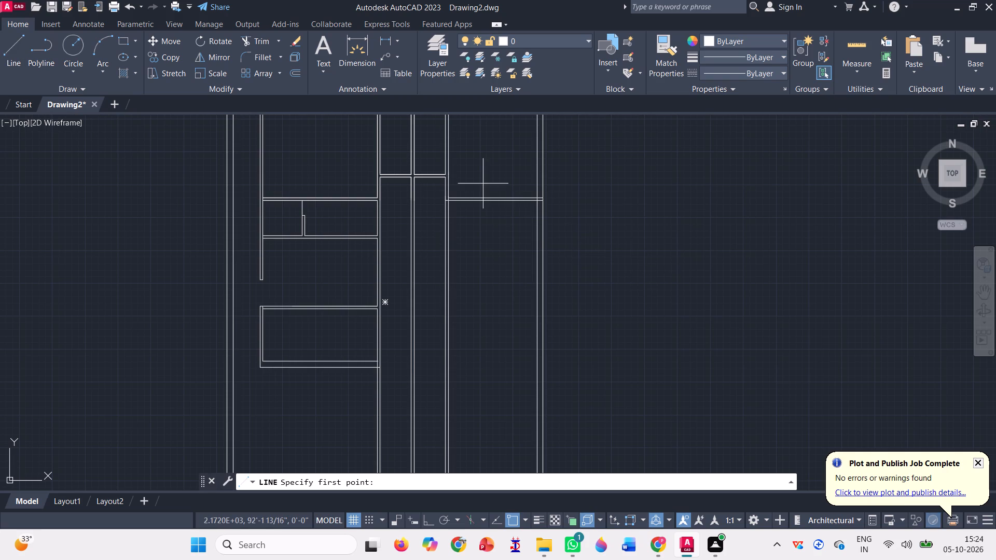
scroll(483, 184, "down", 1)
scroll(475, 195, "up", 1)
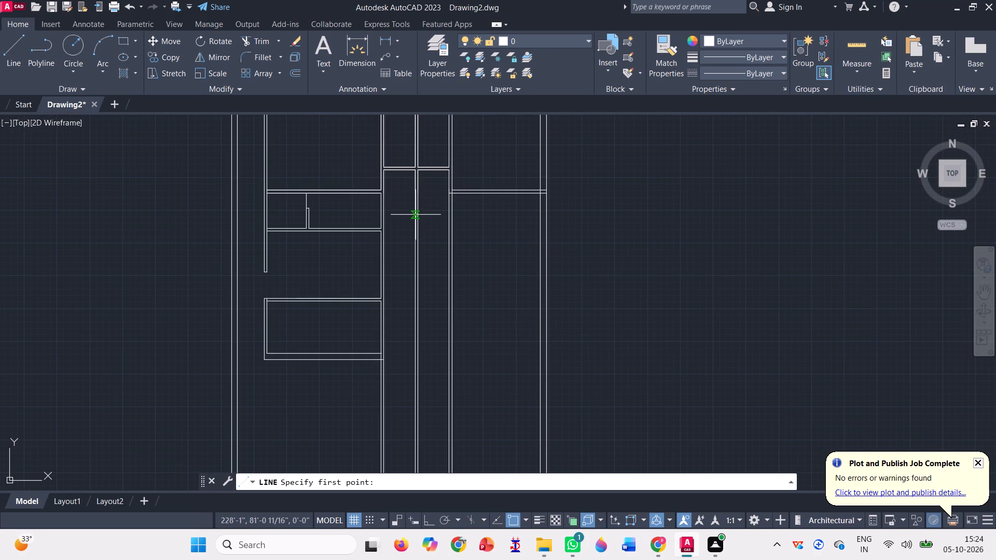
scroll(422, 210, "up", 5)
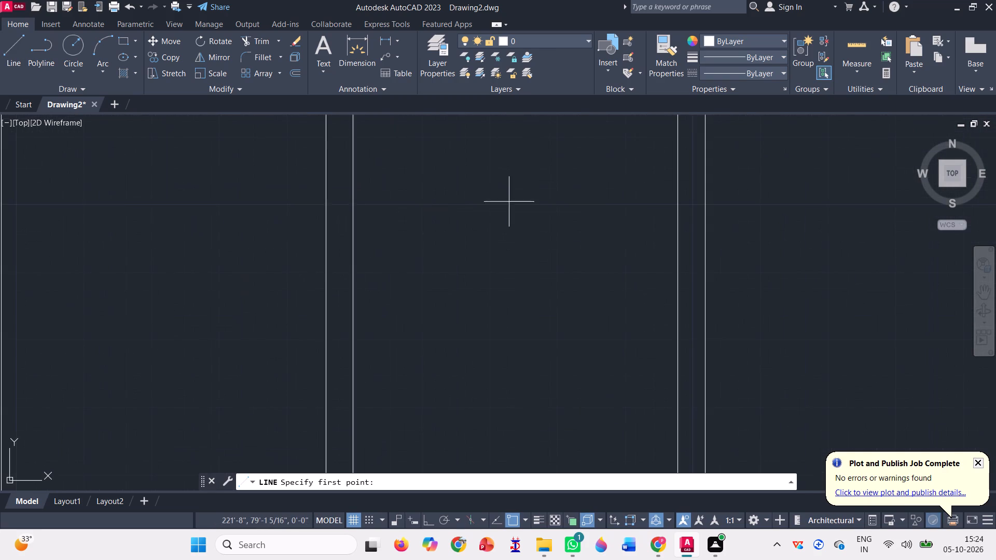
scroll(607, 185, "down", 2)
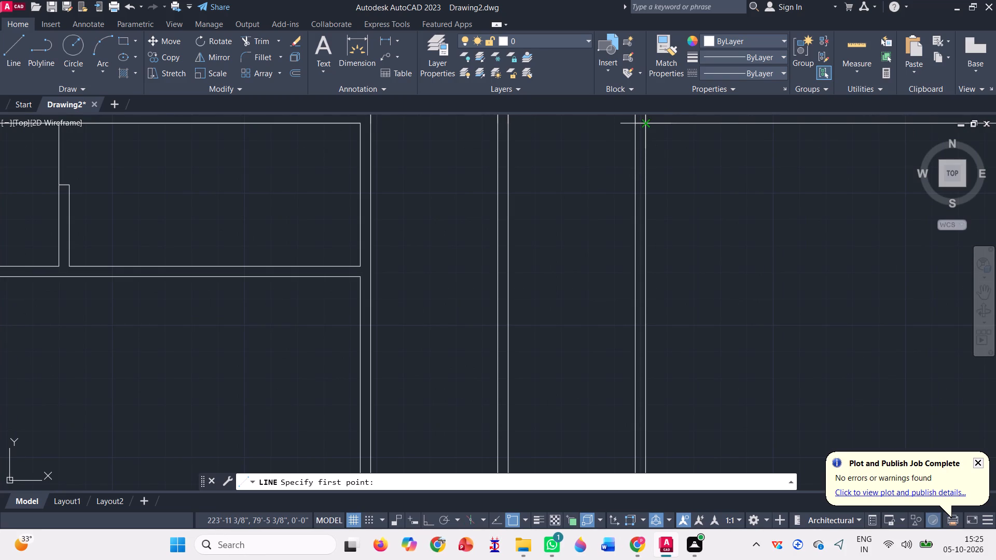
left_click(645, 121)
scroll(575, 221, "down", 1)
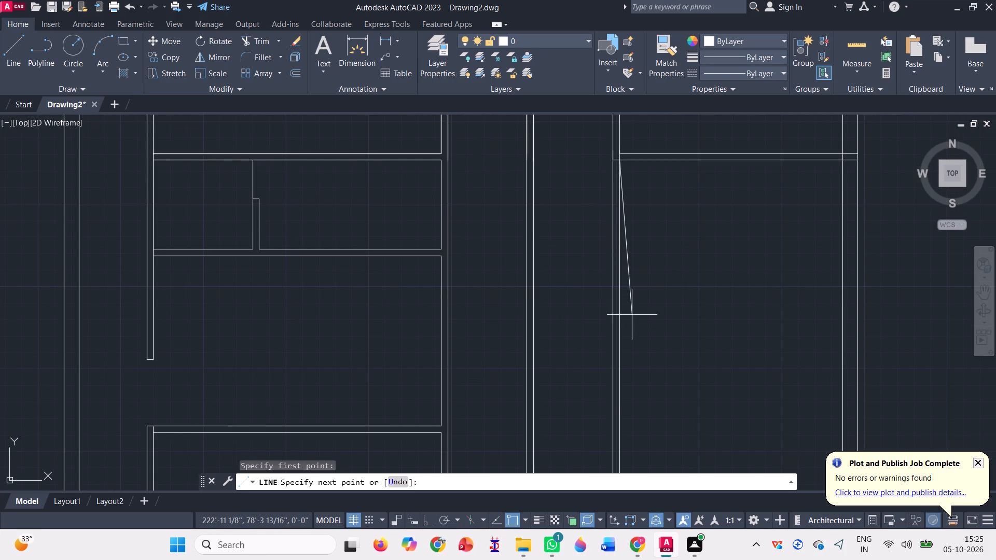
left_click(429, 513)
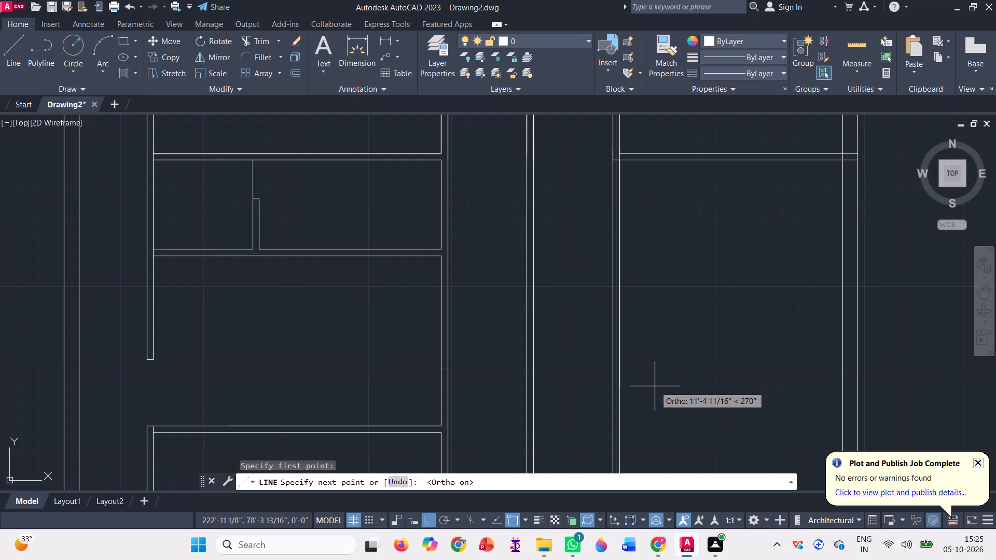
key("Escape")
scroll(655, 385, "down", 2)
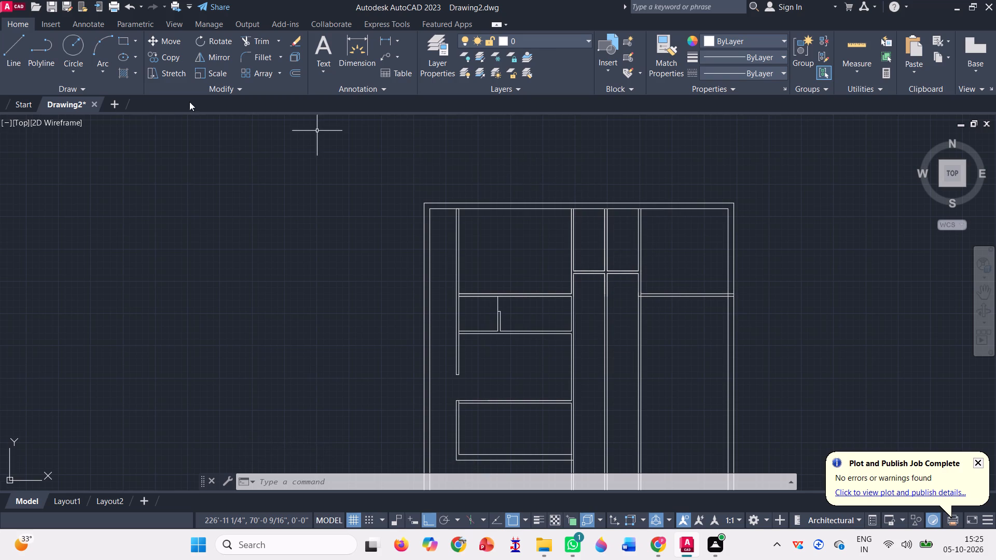
Draw a line 15' down from the plan's inner top-right corner and across to the far face of the top-right room's left partition.
left_click(12, 49)
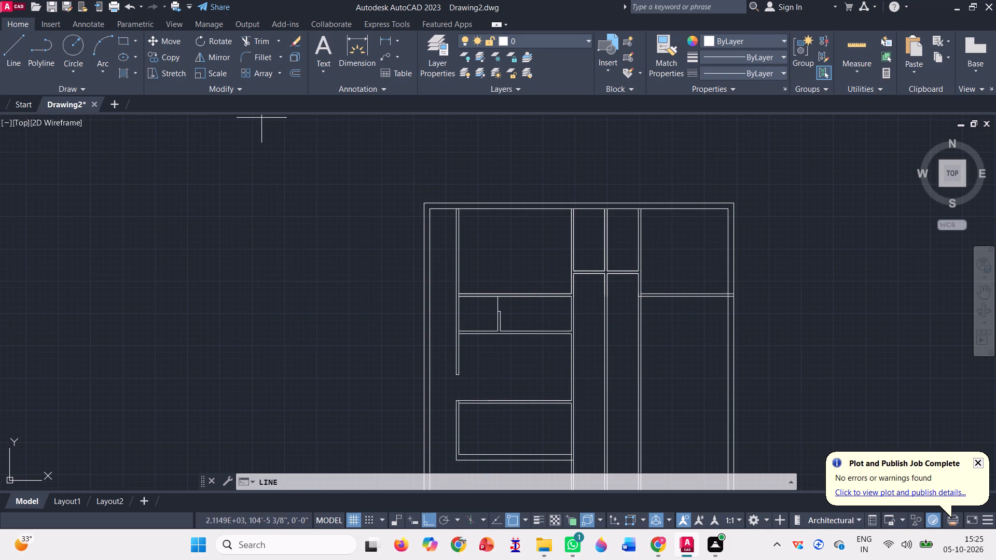
scroll(714, 300, "up", 1)
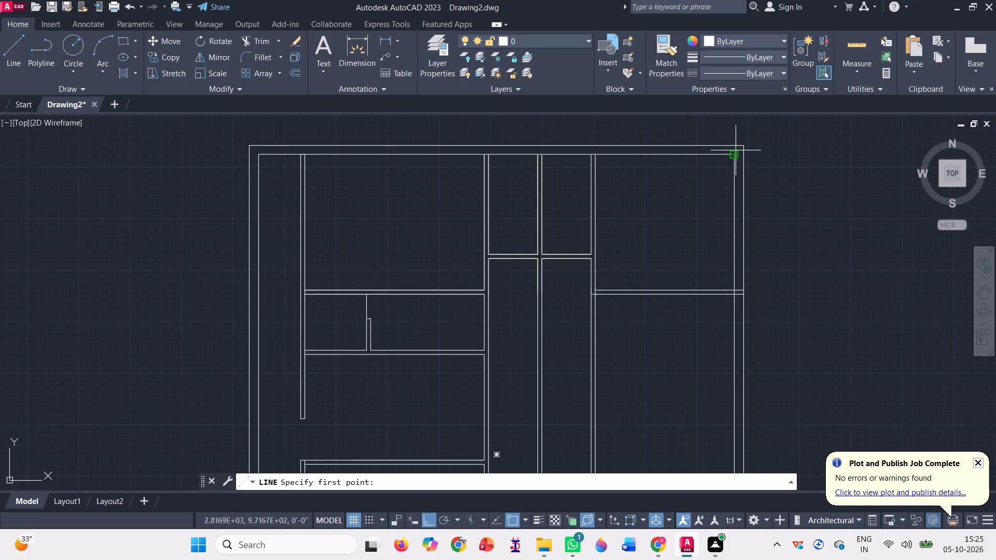
left_click(734, 154)
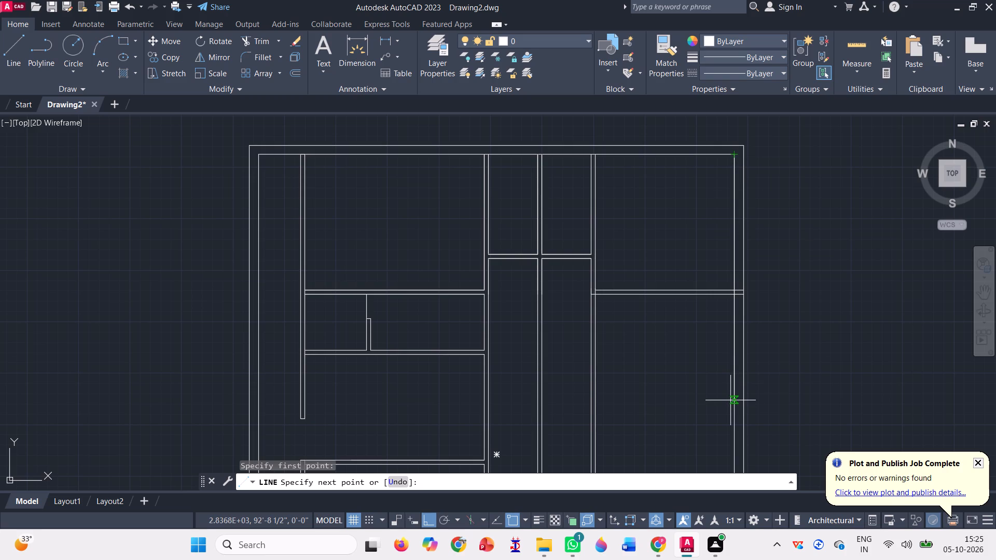
type("15'")
key("Return")
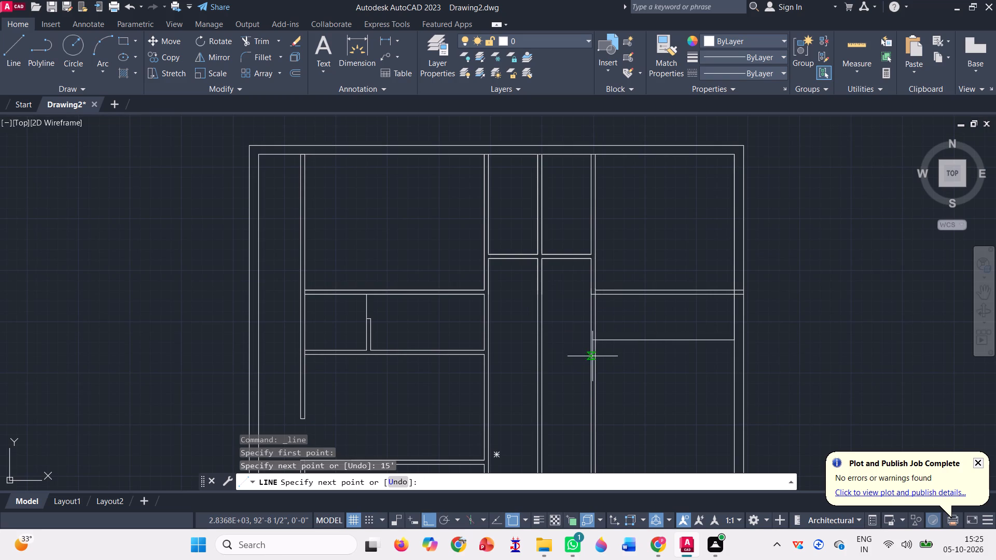
scroll(597, 341, "up", 3)
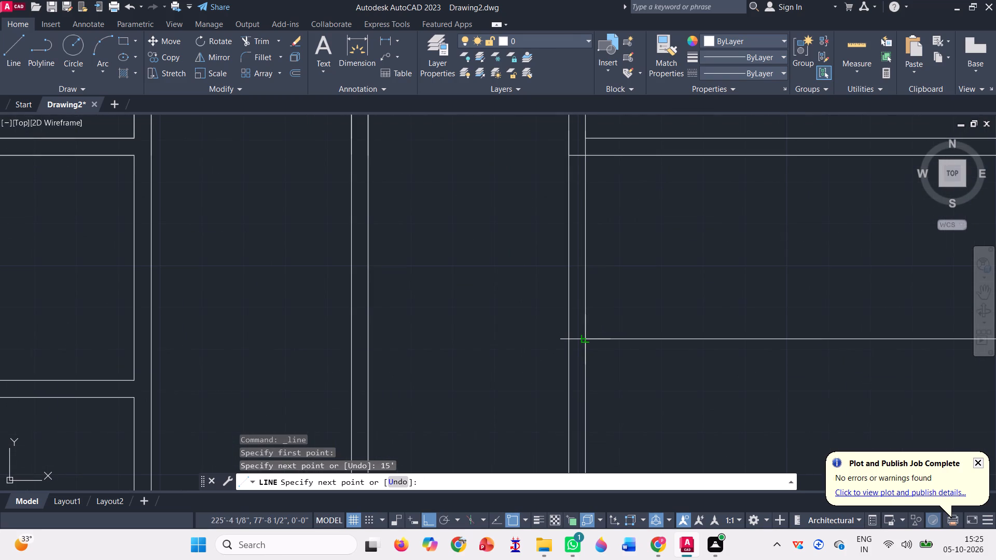
left_click(583, 340)
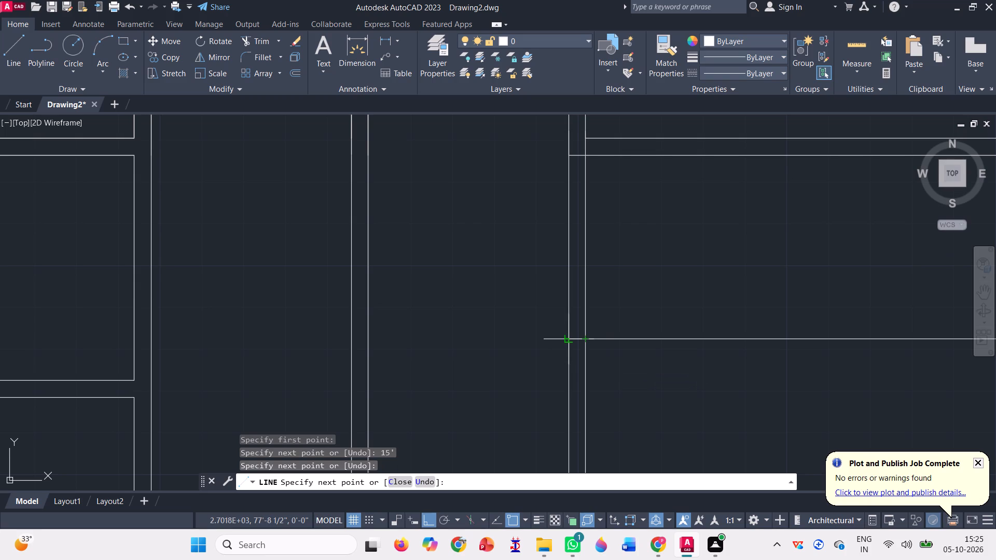
left_click(572, 341)
key("space")
scroll(503, 302, "down", 2)
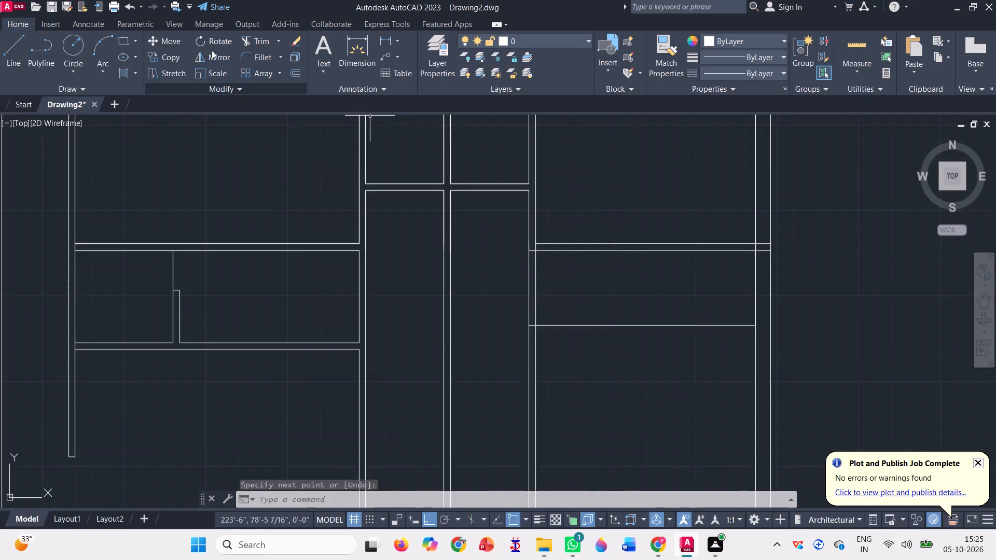
Move the top-right room's two lower horizontal partition lines down so the upper one meets the 15' guide line.
left_click(176, 45)
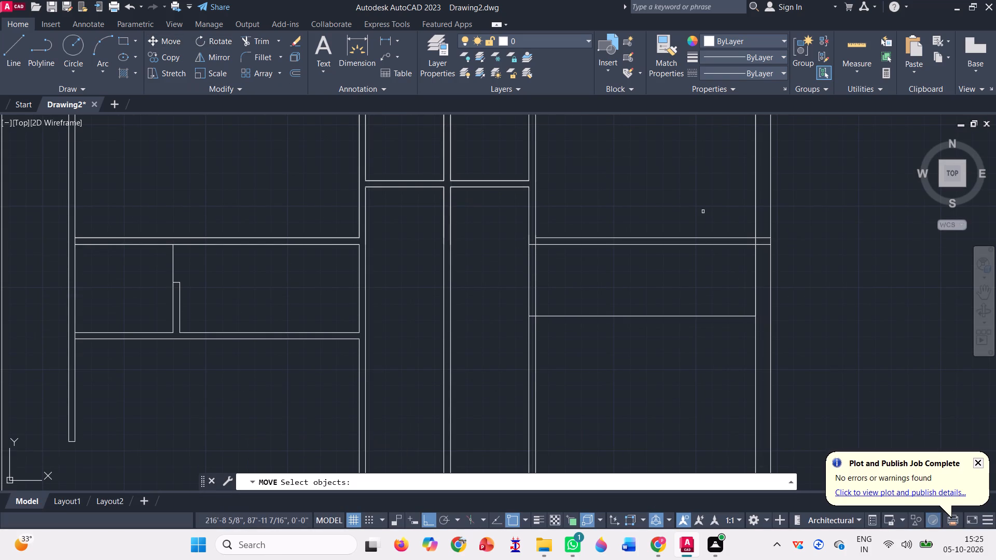
left_click(703, 212)
left_click(657, 270)
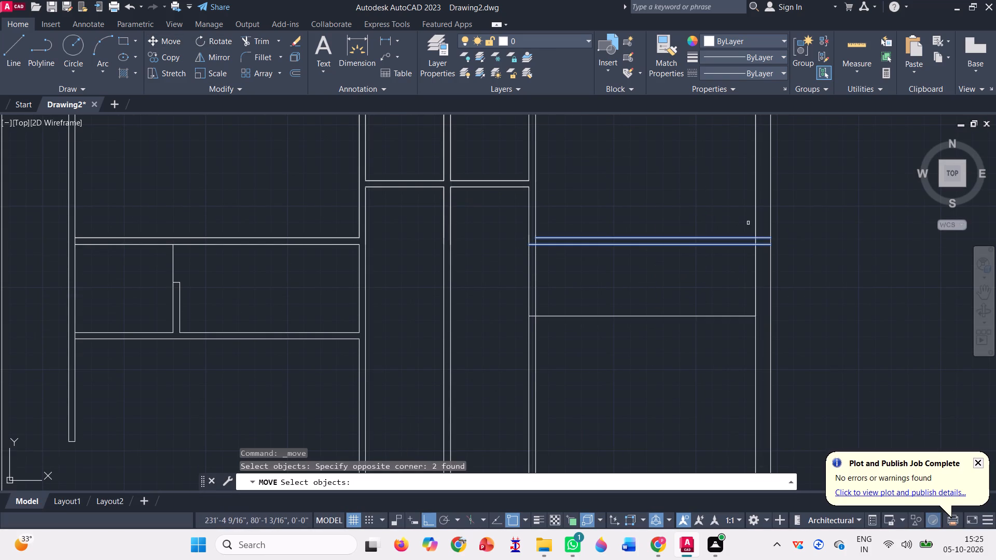
key("space")
scroll(760, 228, "up", 2)
left_click(742, 258)
scroll(746, 253, "down", 3)
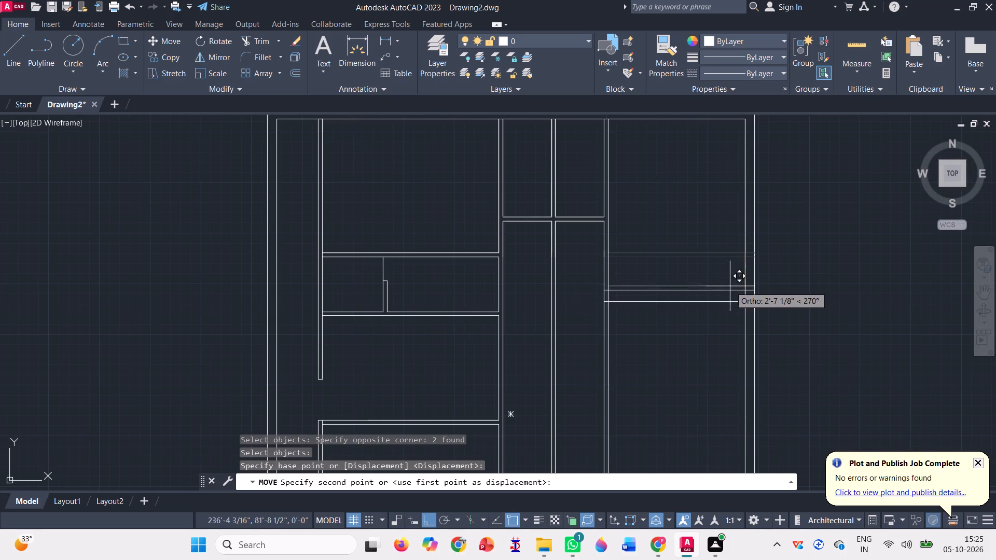
scroll(743, 304, "up", 3)
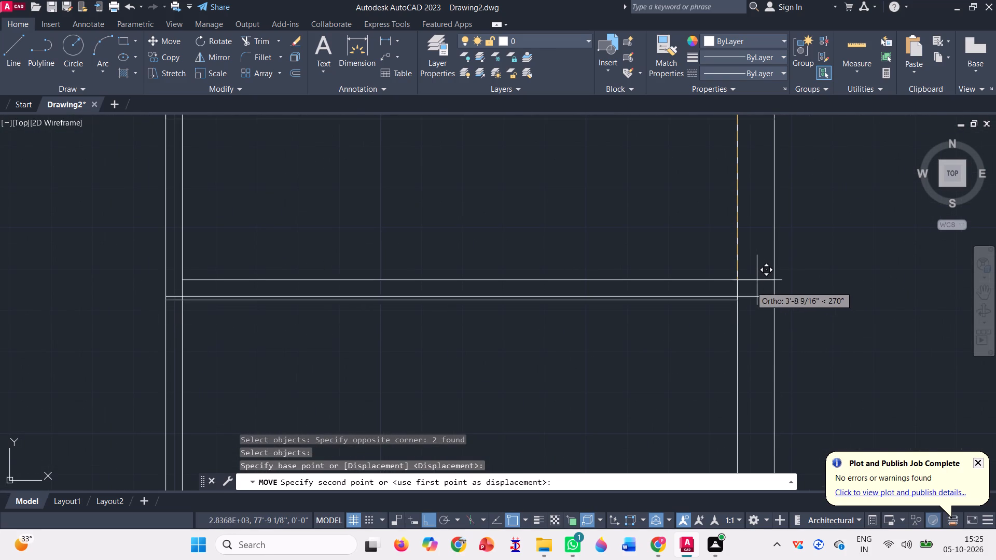
scroll(745, 288, "up", 2)
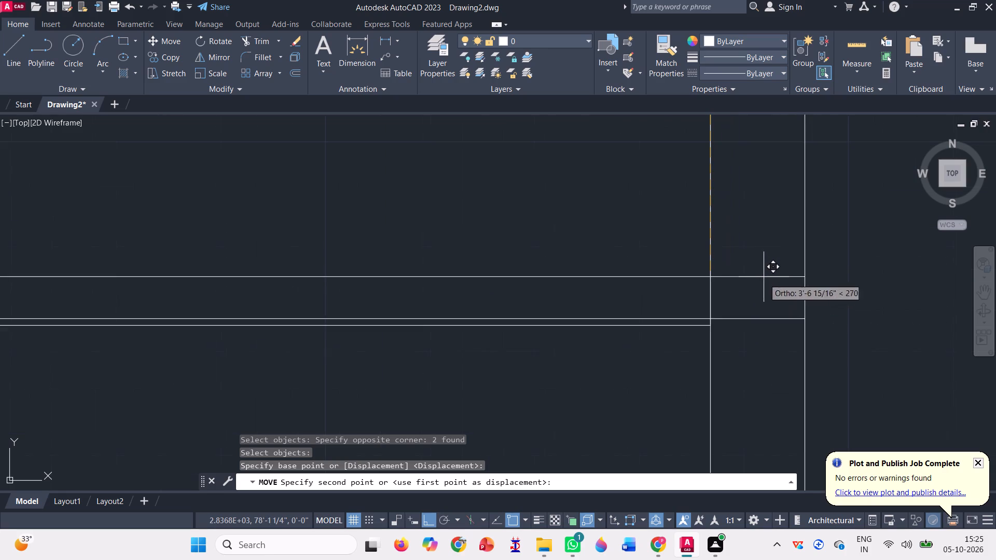
left_click(714, 323)
scroll(768, 287, "down", 3)
key("space")
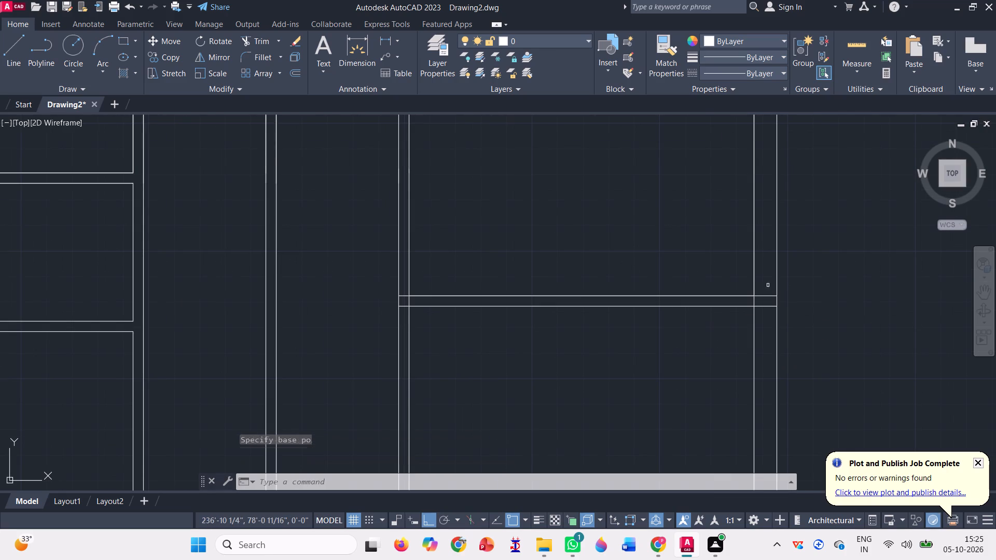
scroll(695, 327, "down", 2)
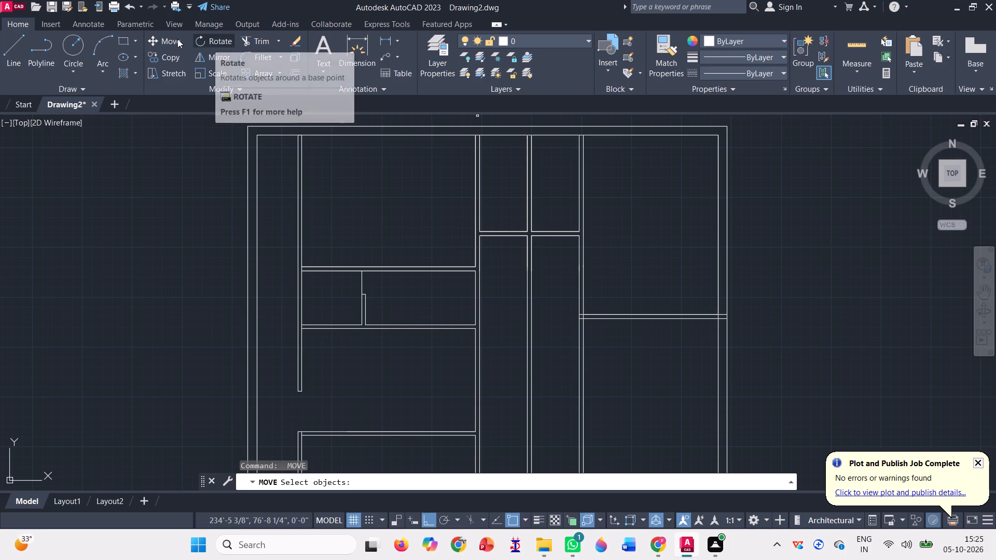
Draw a line about 2'-7" down the inner top-left corner, across to the top-right room's left partition, 4" down, and back to the leftmost partition.
left_click_drag(13, 35, 7, 39)
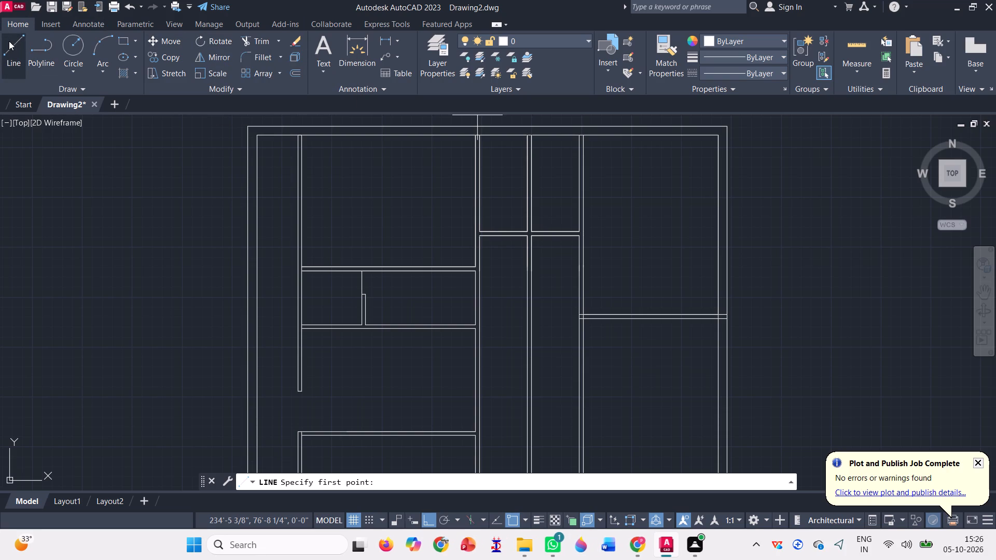
left_click(10, 54)
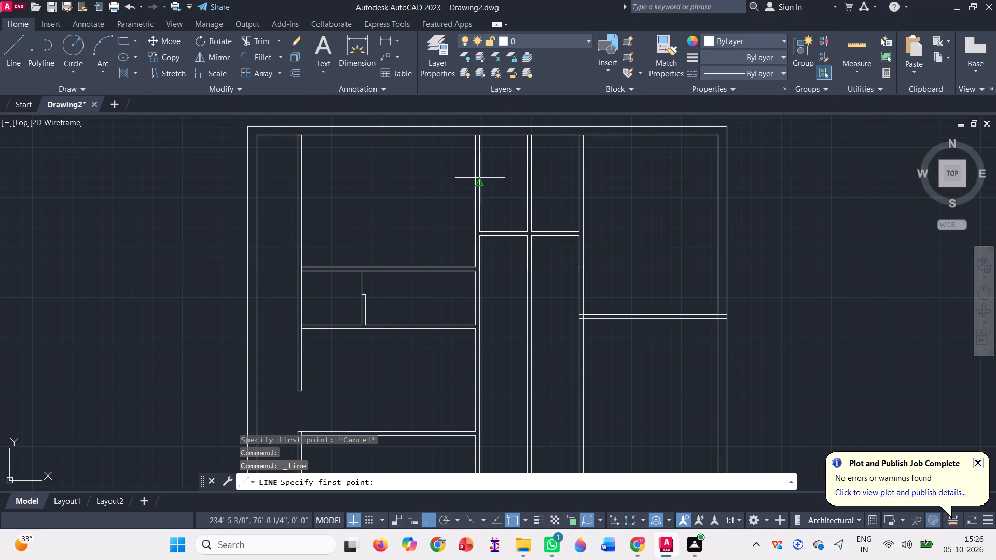
scroll(482, 116, "up", 1)
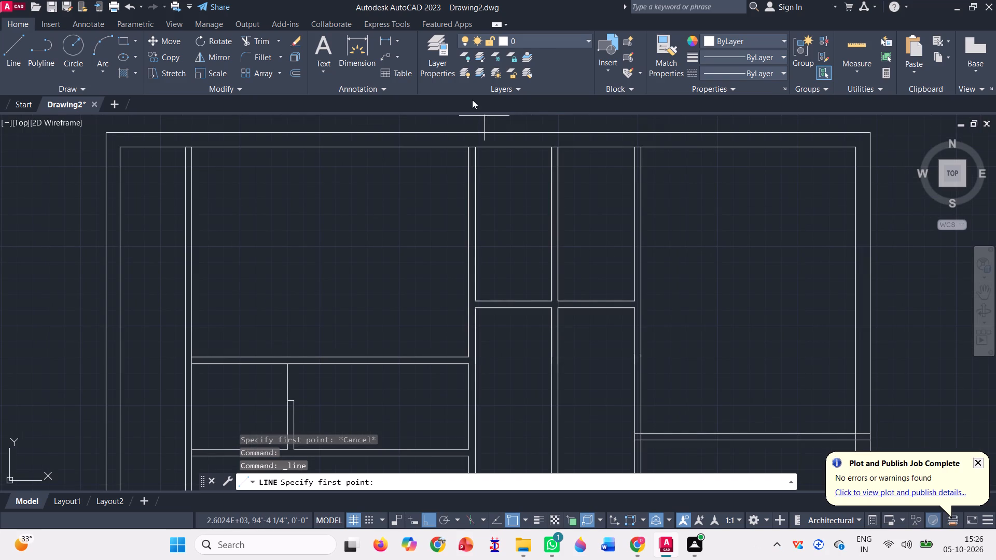
scroll(470, 98, "up", 1)
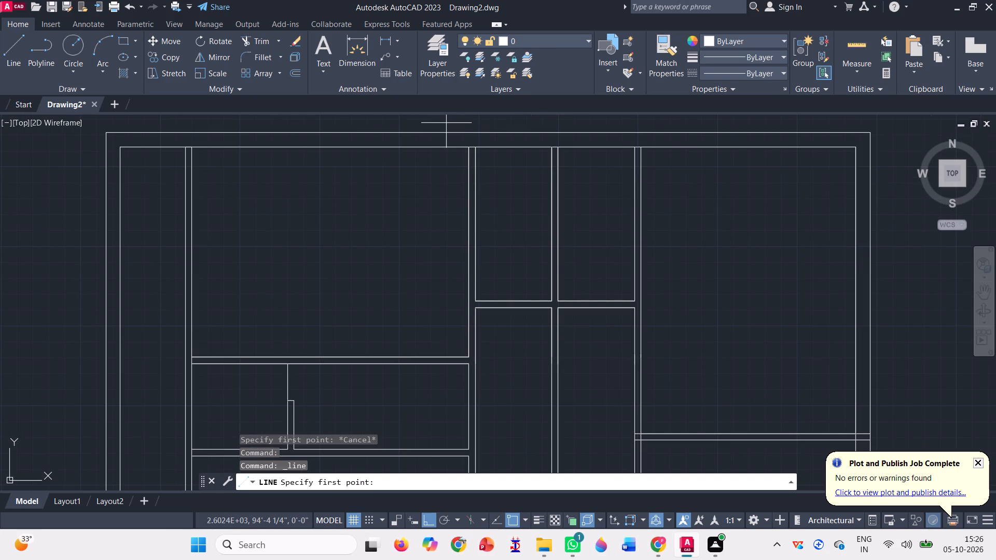
left_click(118, 146)
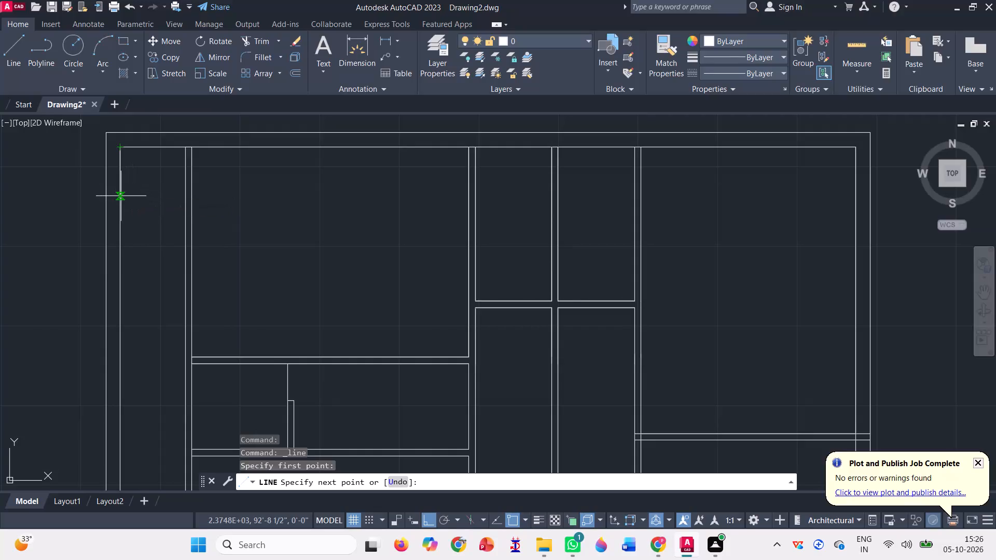
left_click(121, 196)
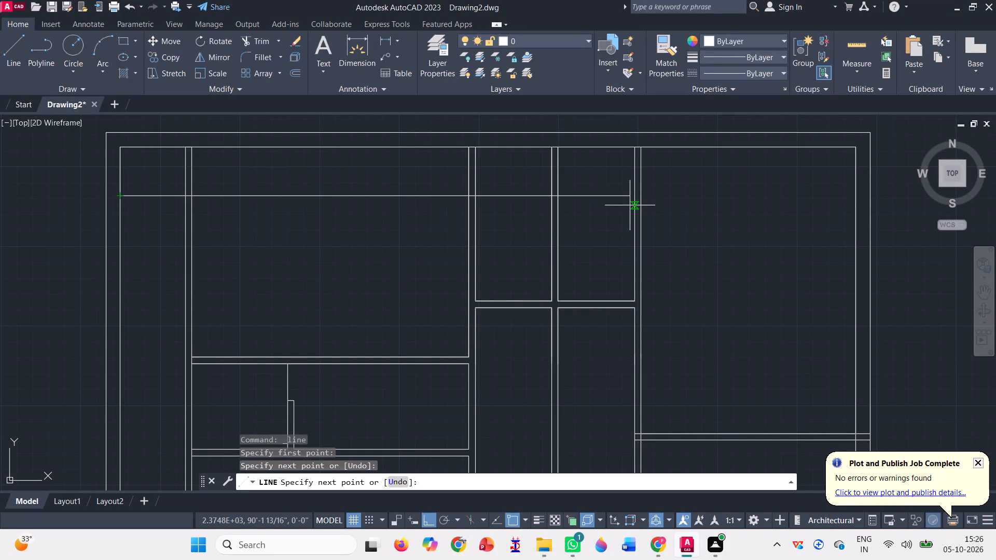
left_click(637, 196)
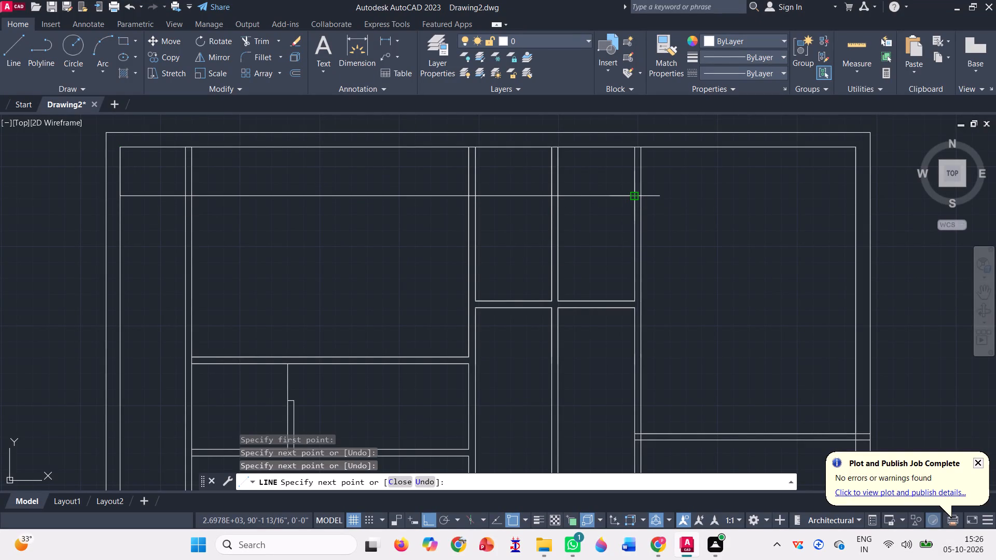
type("0'4\"")
key("Return")
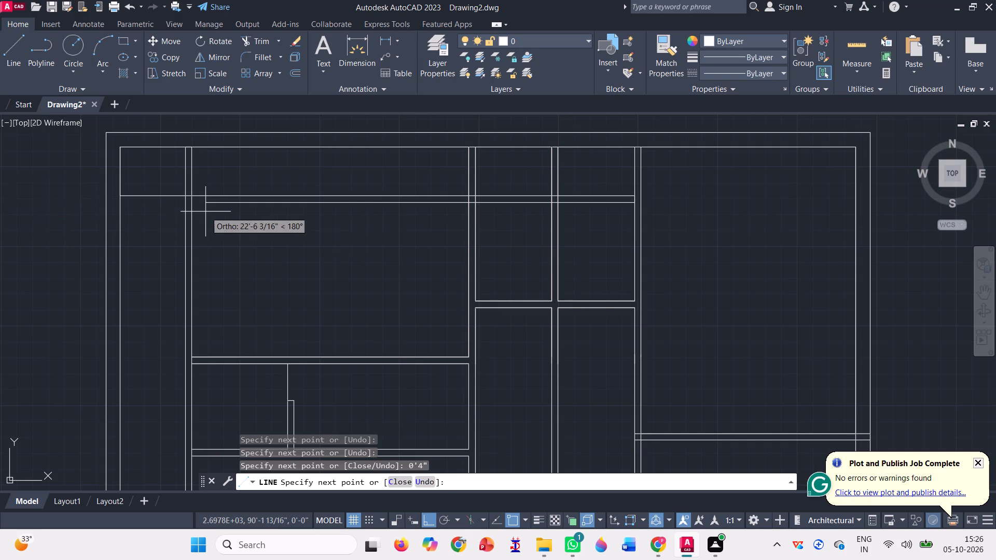
scroll(197, 197, "up", 5)
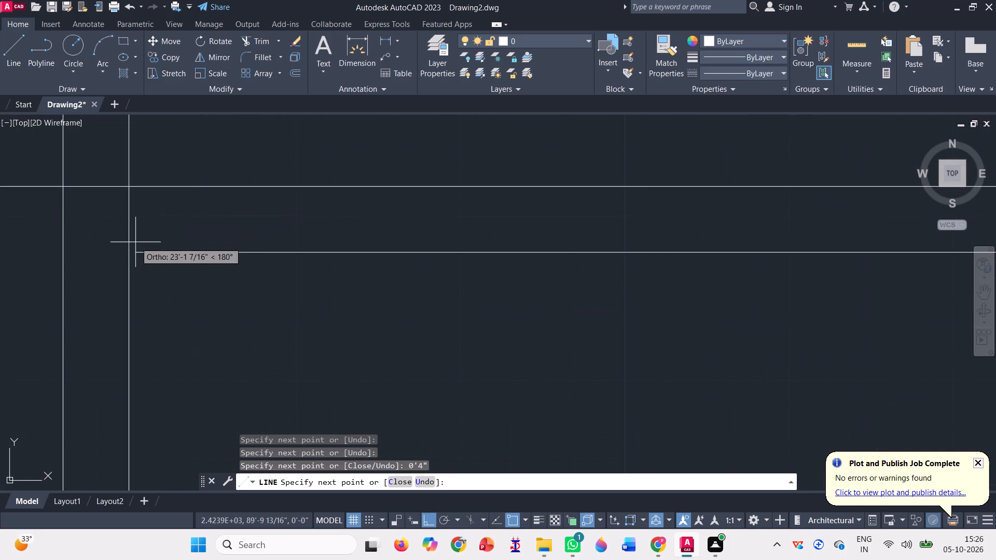
left_click(127, 253)
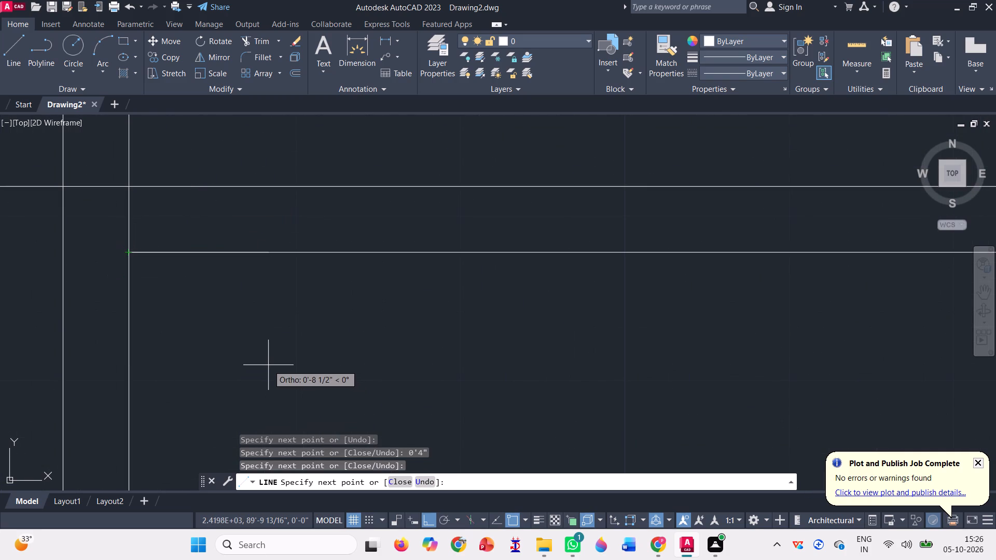
key("space")
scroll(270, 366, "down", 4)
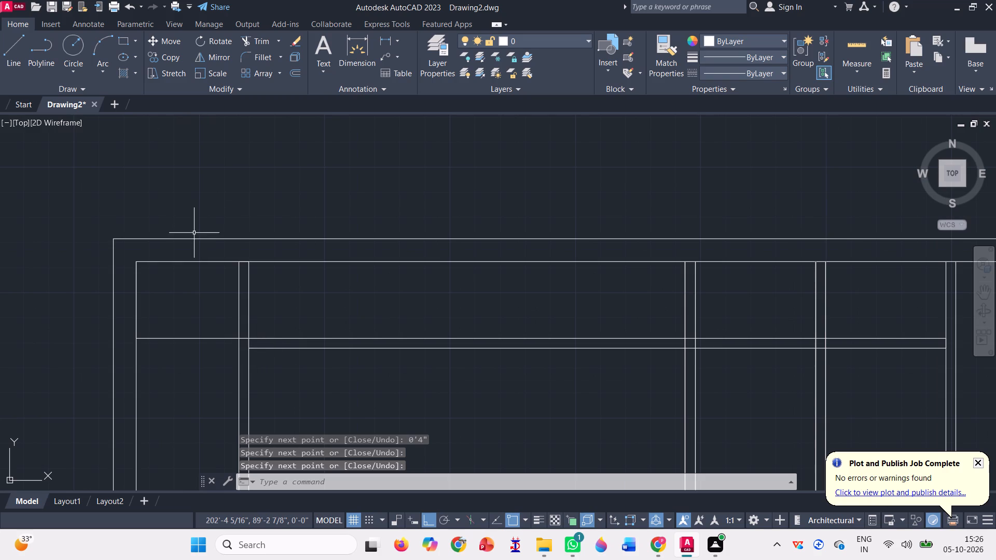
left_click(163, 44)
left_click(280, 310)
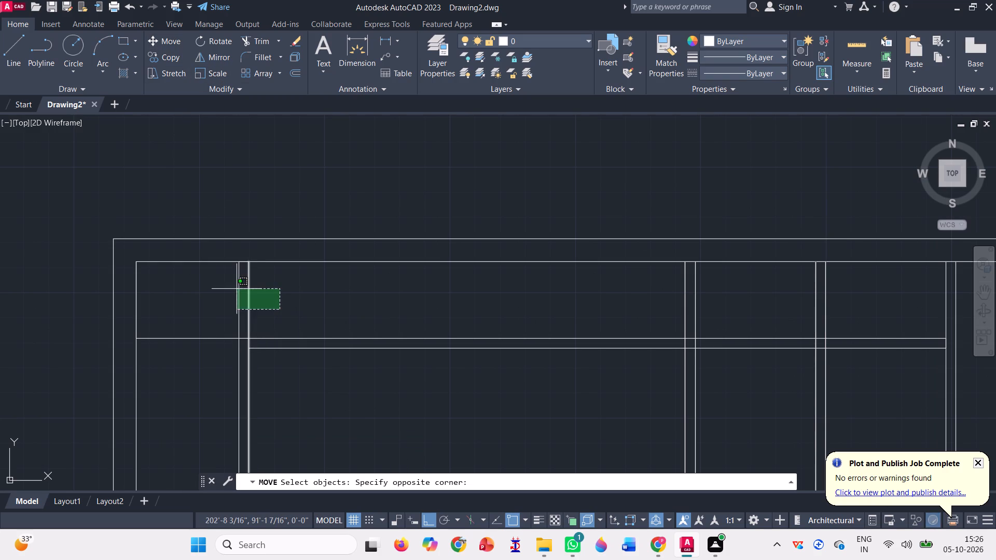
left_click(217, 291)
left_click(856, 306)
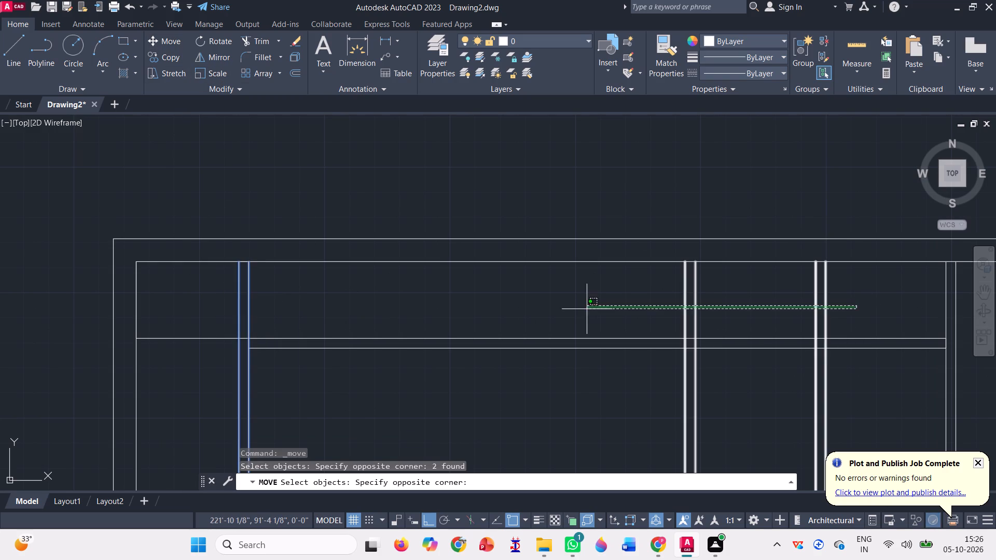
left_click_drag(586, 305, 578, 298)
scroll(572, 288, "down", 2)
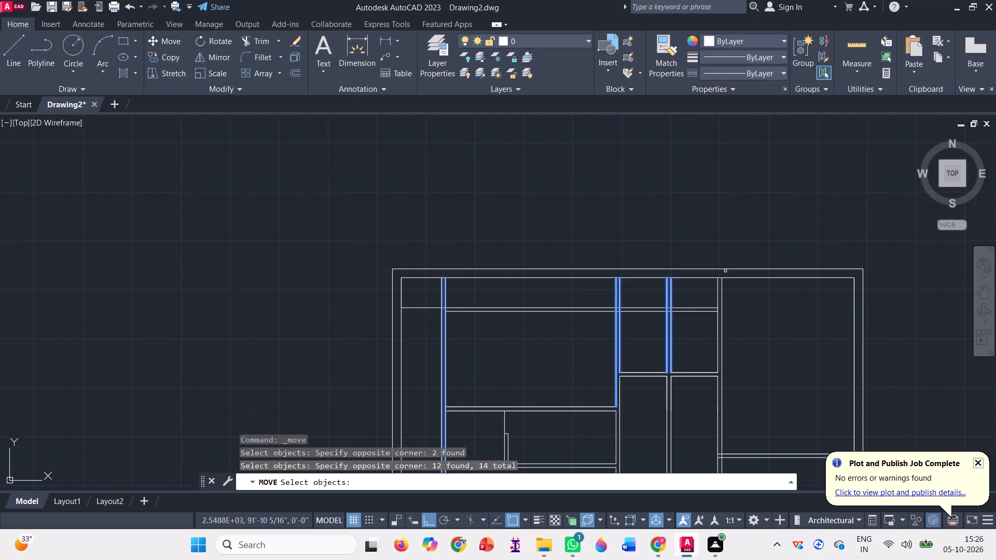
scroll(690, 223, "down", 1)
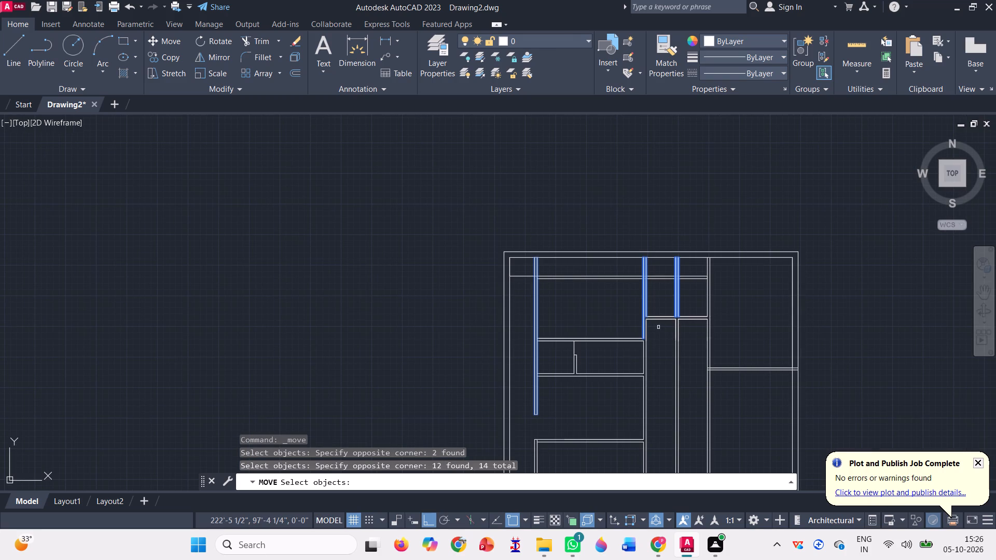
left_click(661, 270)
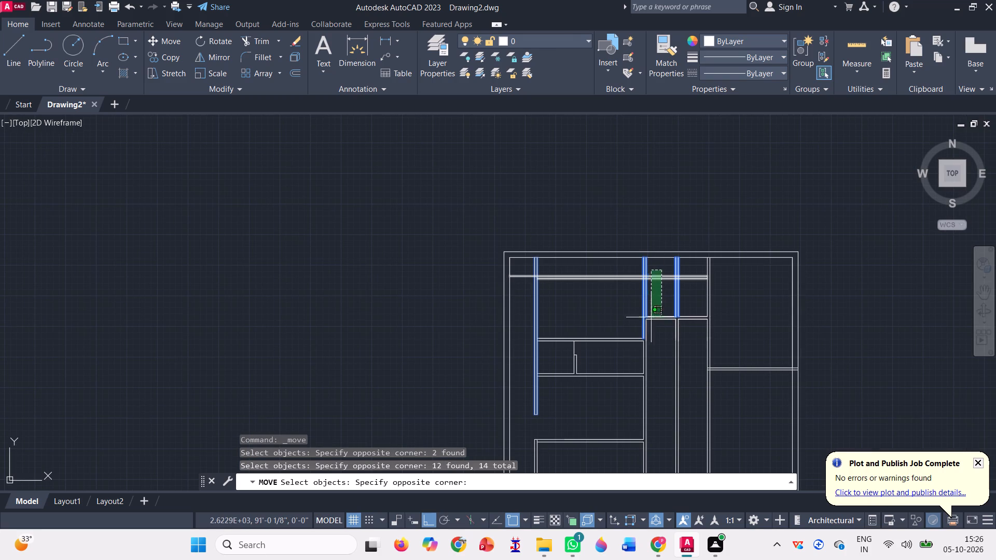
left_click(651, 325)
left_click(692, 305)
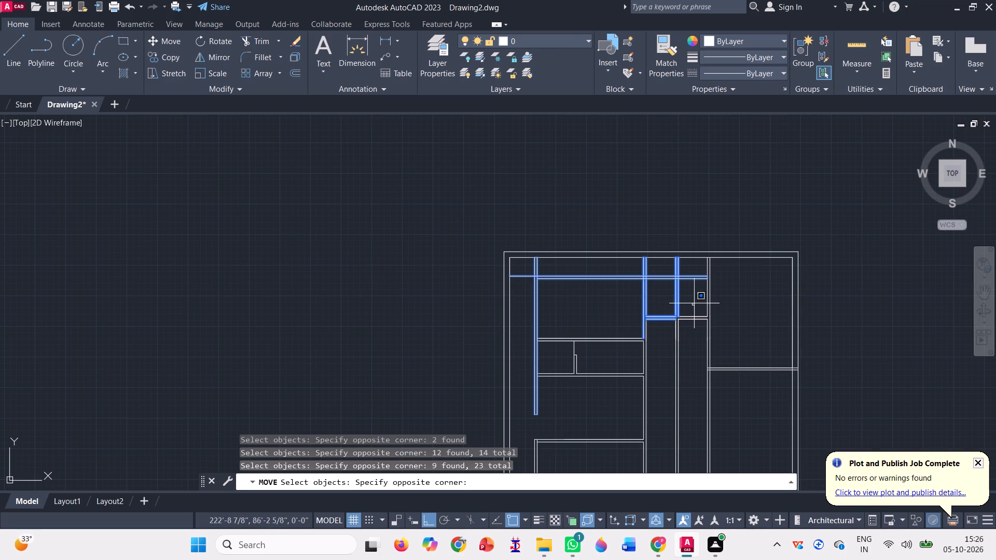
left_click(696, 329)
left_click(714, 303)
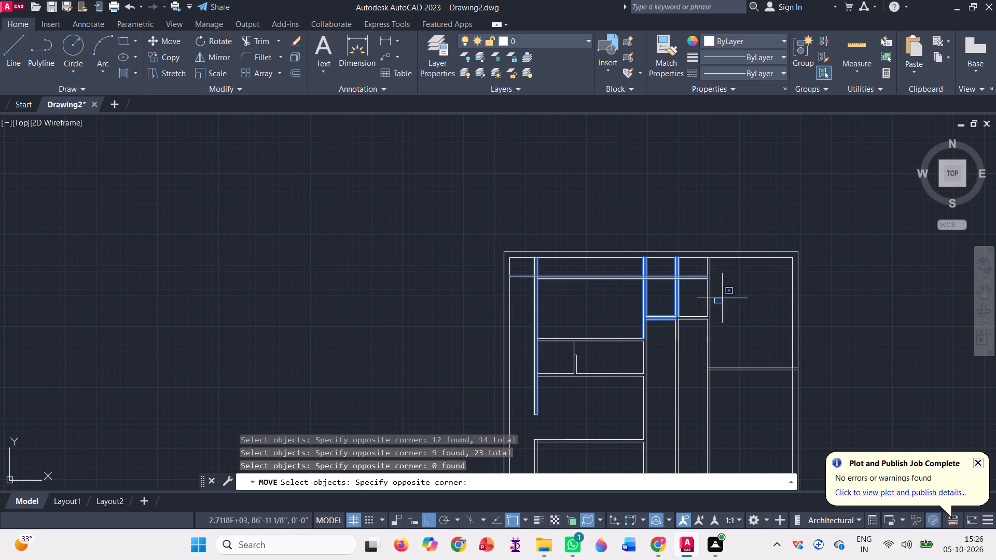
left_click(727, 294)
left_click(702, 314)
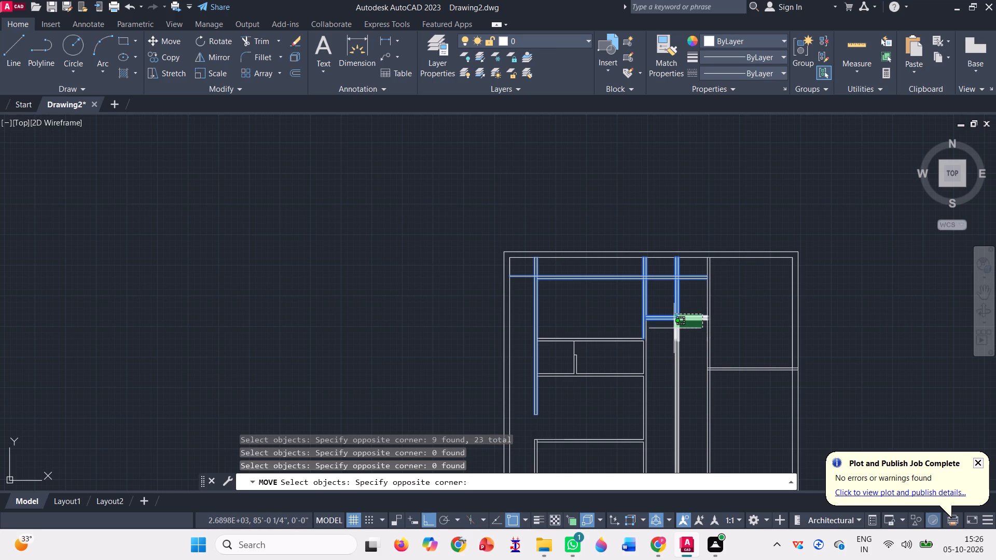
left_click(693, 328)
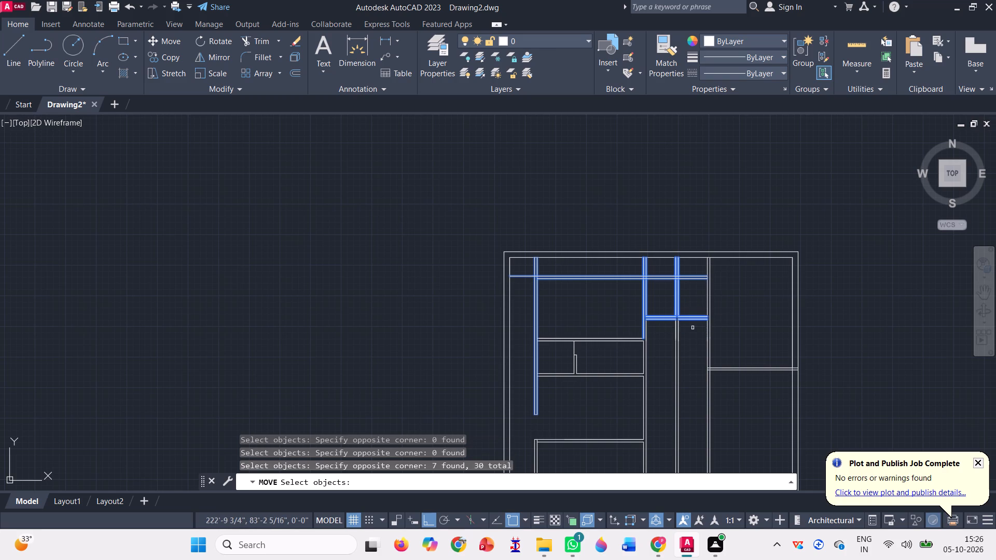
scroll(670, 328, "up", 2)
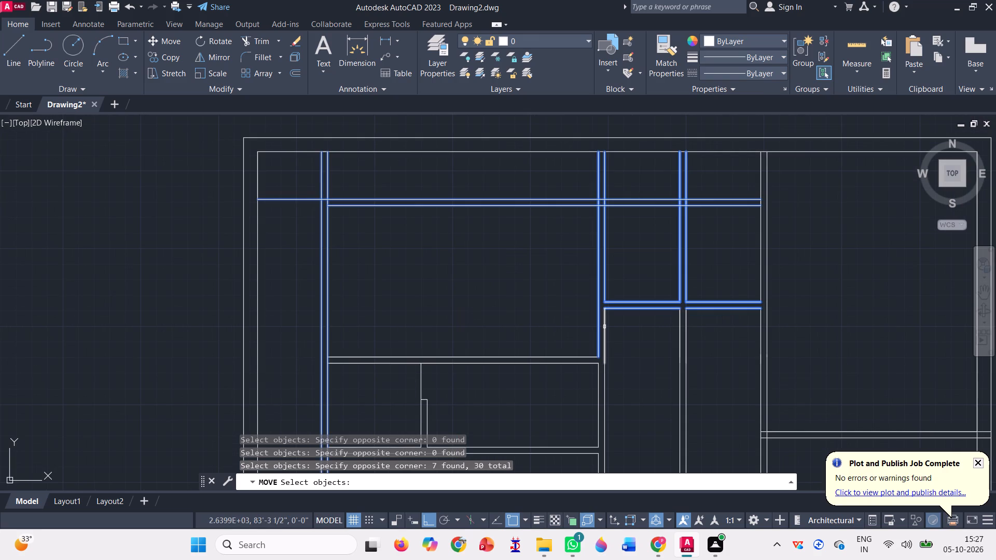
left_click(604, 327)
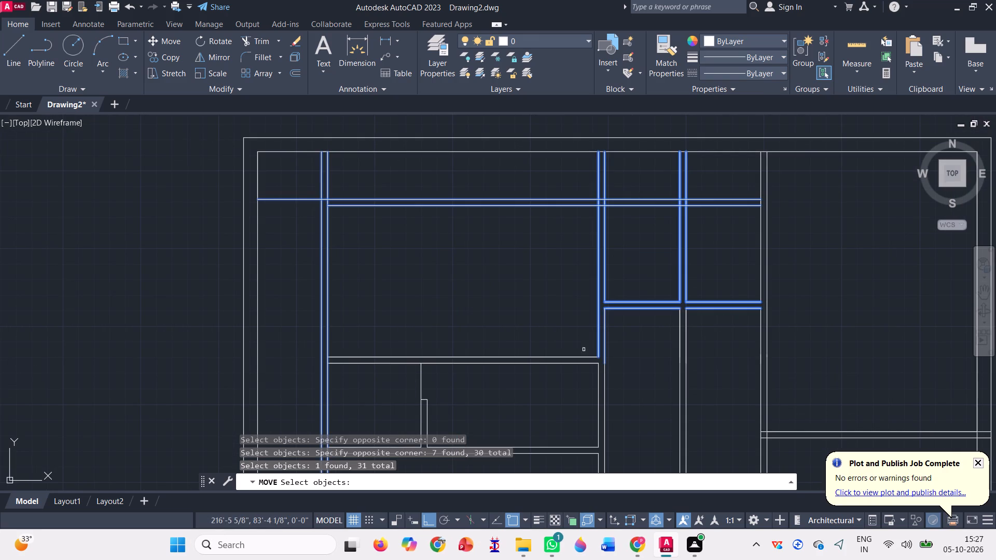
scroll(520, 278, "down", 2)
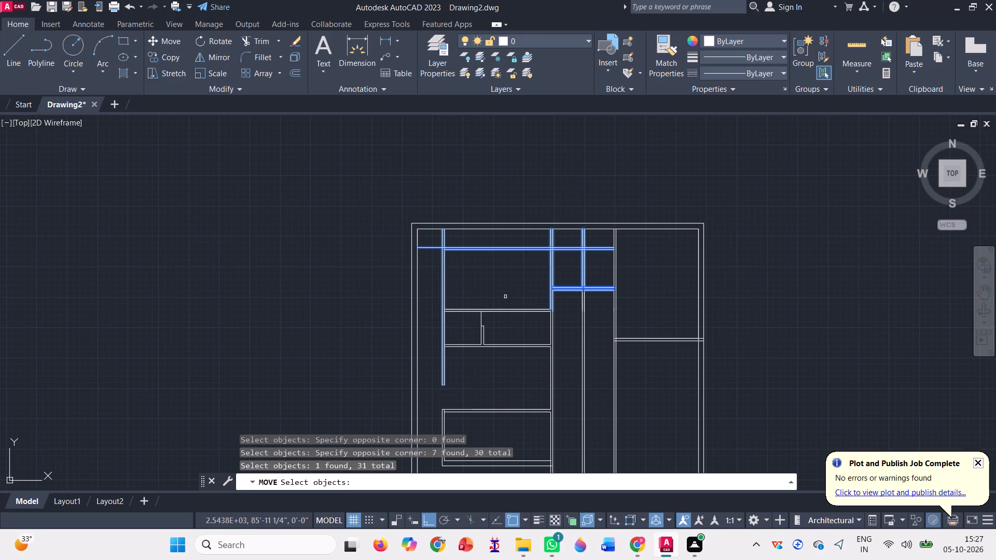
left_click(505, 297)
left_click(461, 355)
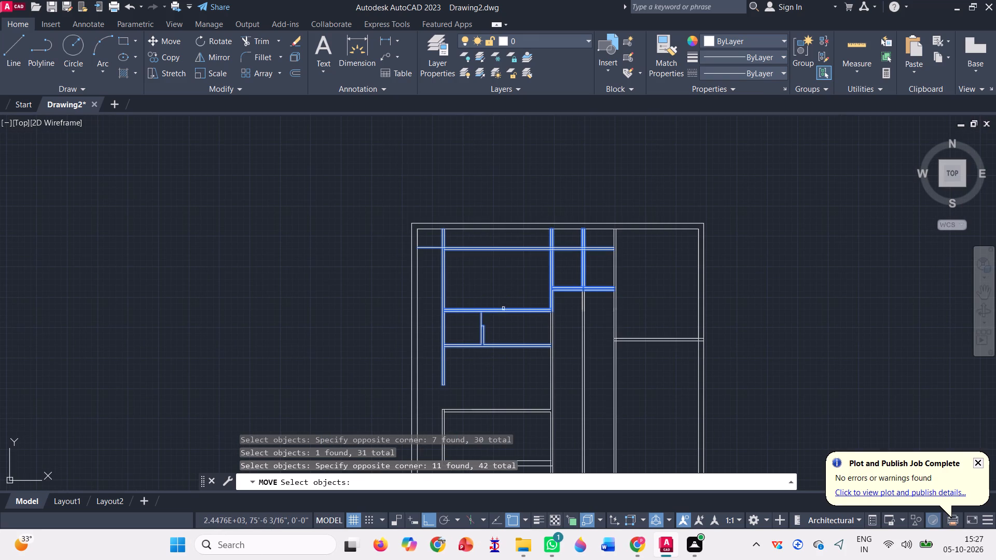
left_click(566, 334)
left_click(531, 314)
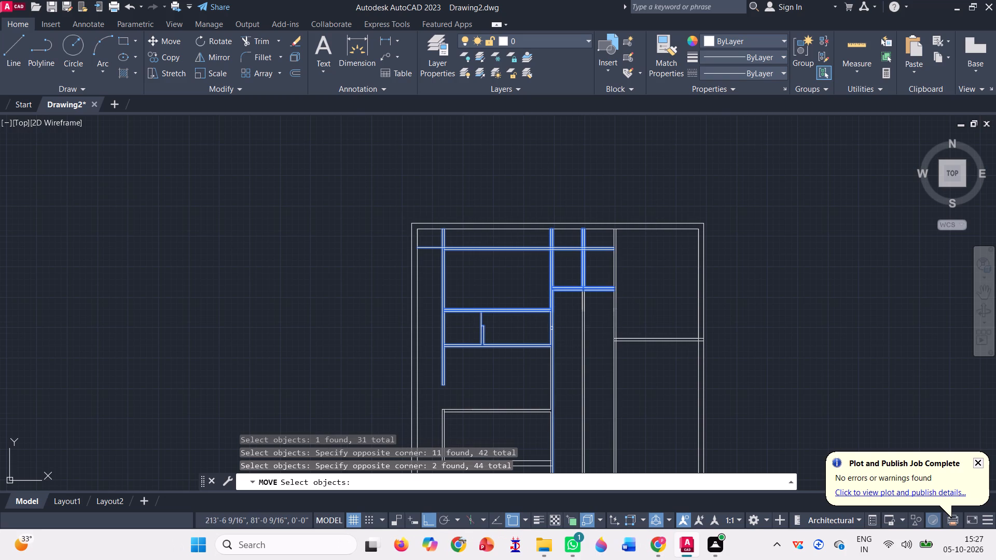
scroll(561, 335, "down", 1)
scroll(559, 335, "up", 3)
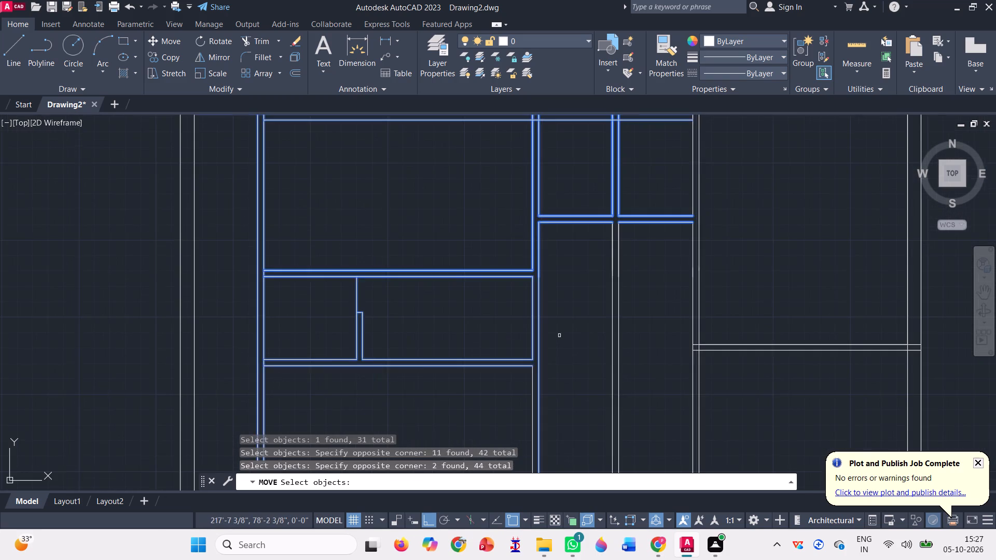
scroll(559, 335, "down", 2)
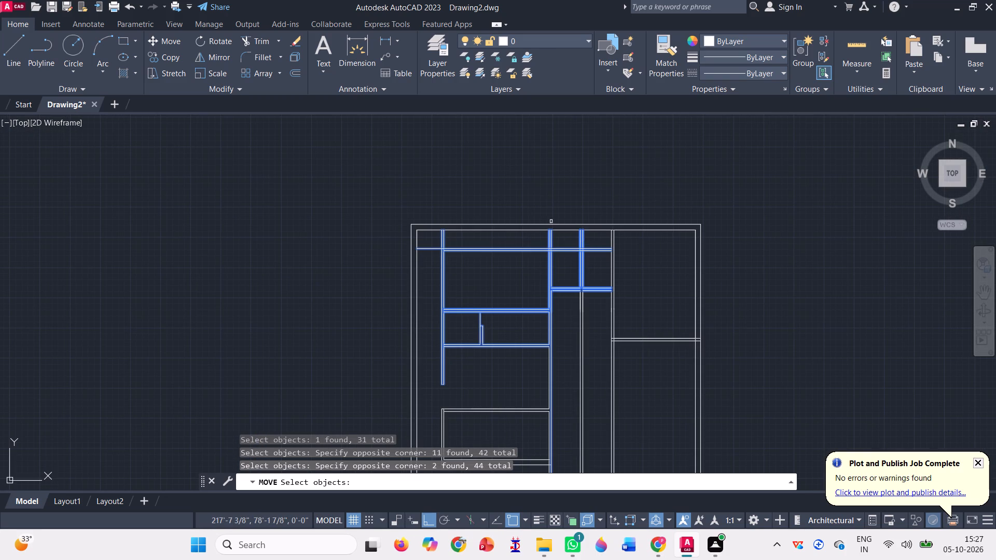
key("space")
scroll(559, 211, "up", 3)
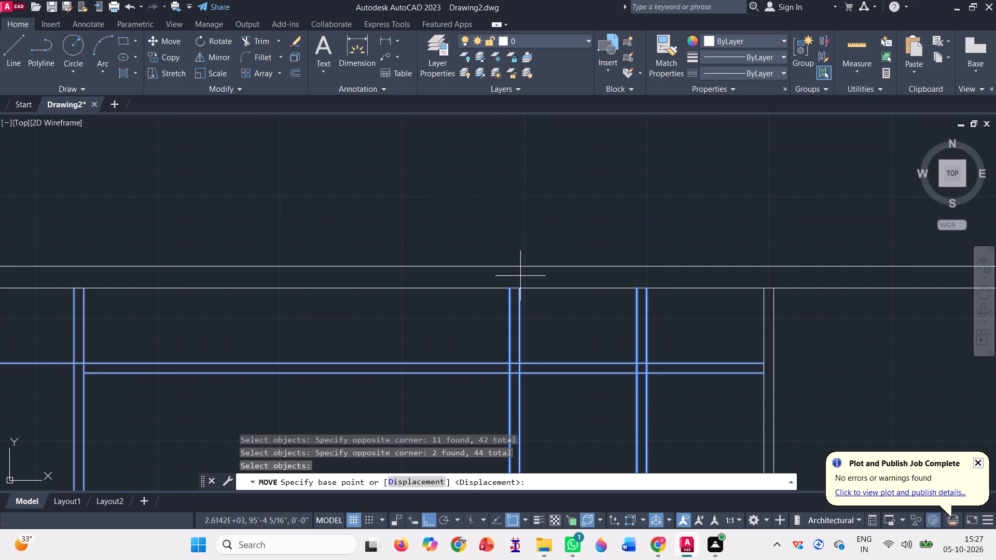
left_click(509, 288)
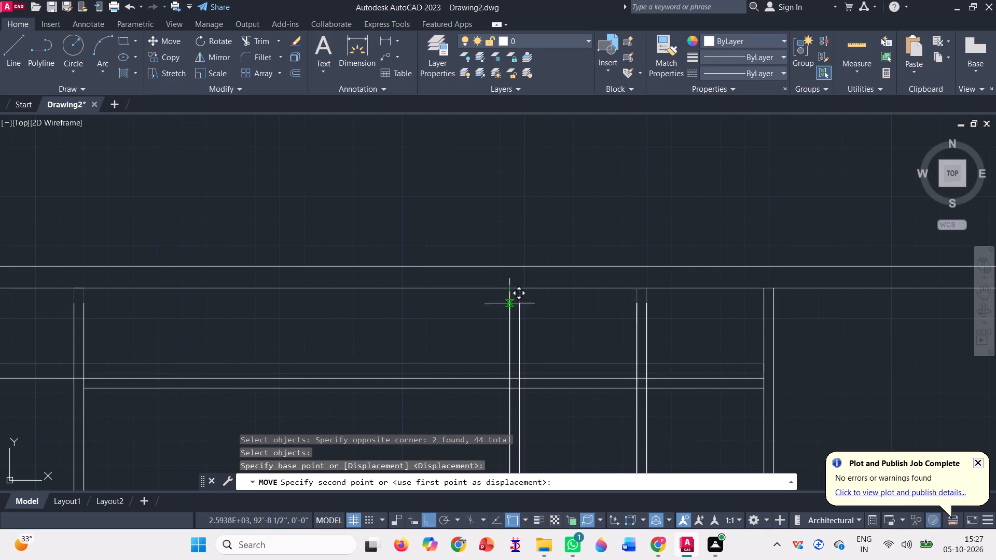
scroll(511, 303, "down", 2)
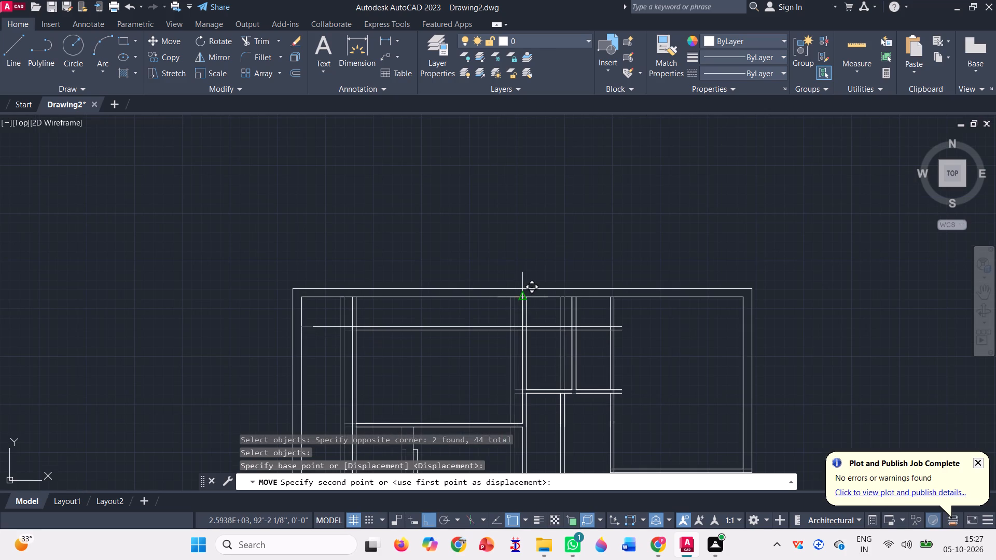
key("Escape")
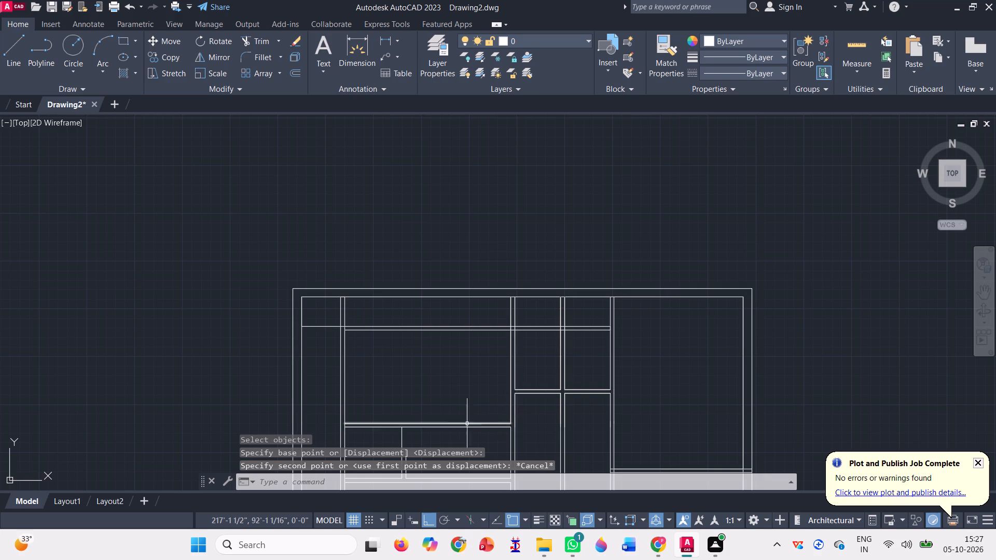
Move the upper partition lines between the leftmost partition and the top-right room down from the inner top wall to the new horizontal partition's upper line.
scroll(354, 324, "up", 3)
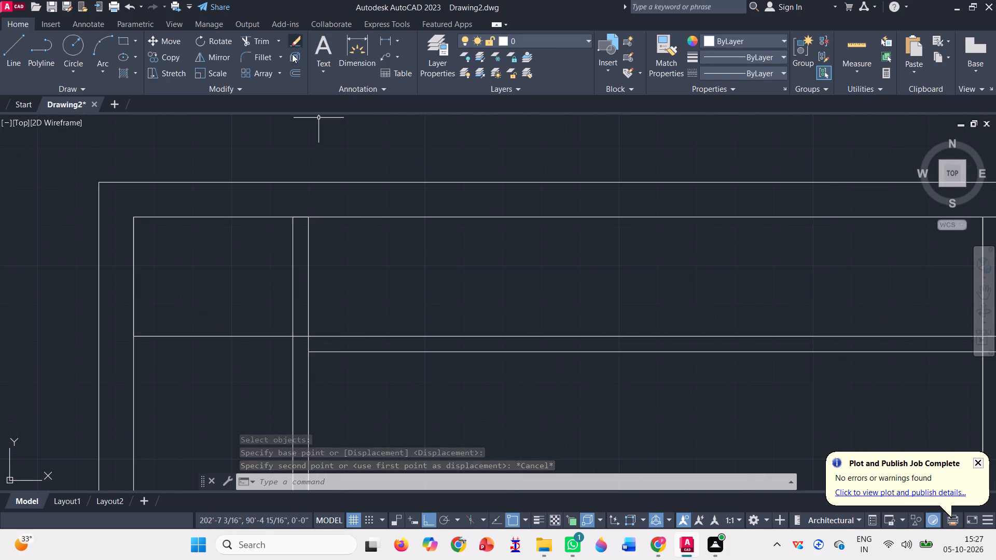
left_click(172, 43)
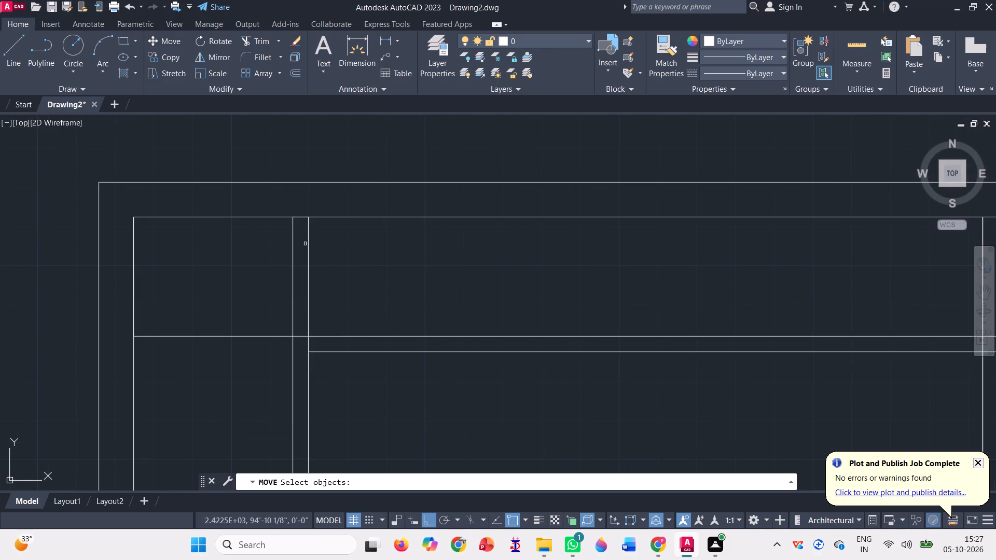
left_click(329, 259)
left_click(281, 257)
scroll(308, 251, "down", 2)
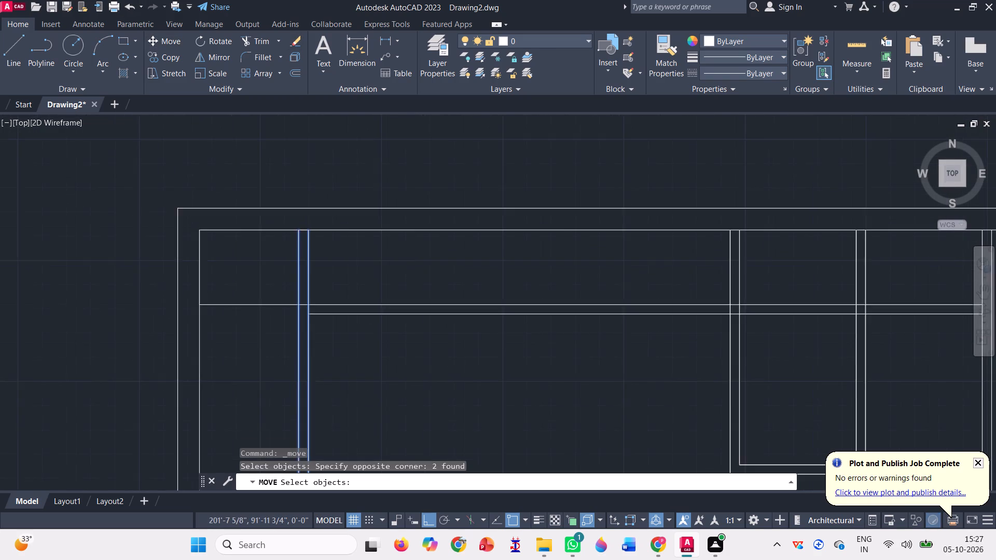
left_click(672, 264)
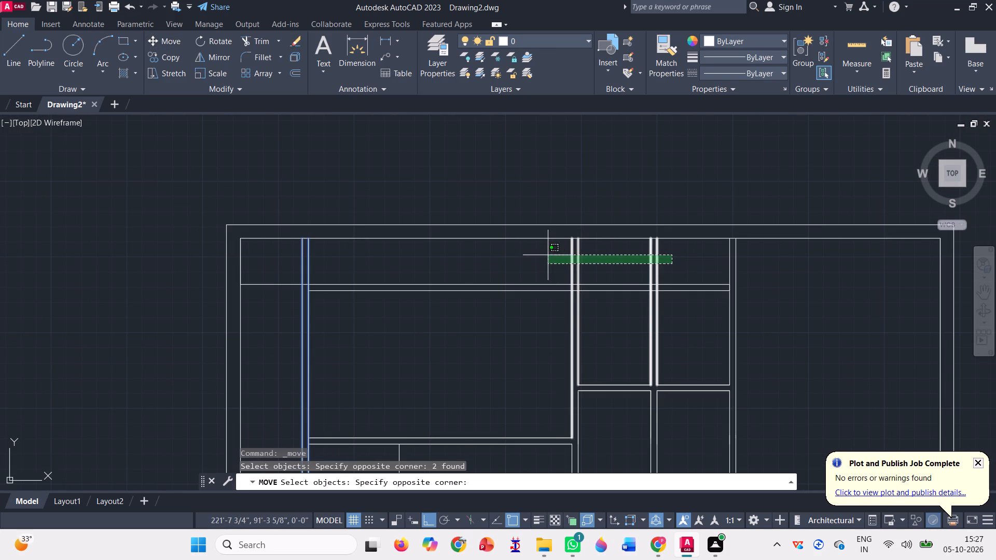
left_click(548, 255)
left_click(744, 264)
left_click(722, 260)
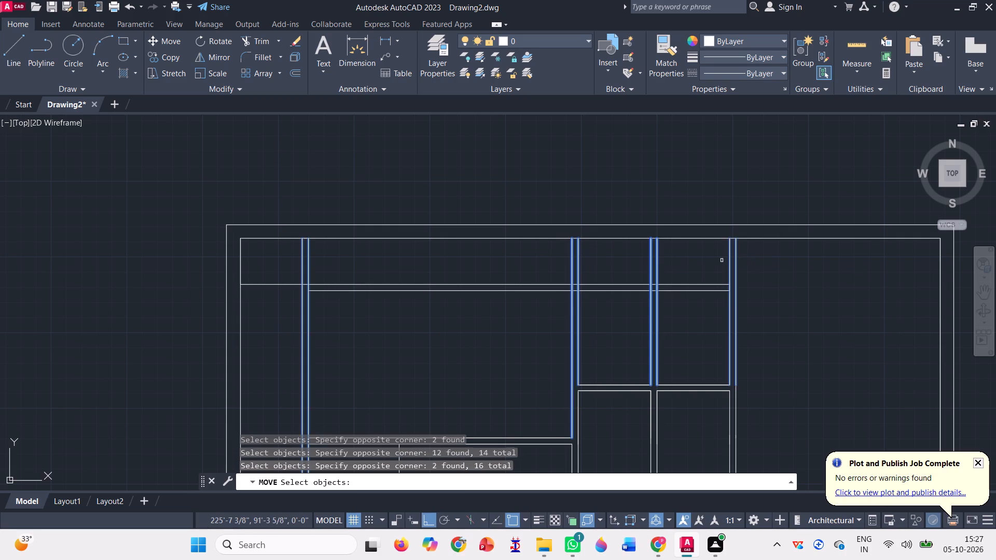
left_click(698, 403)
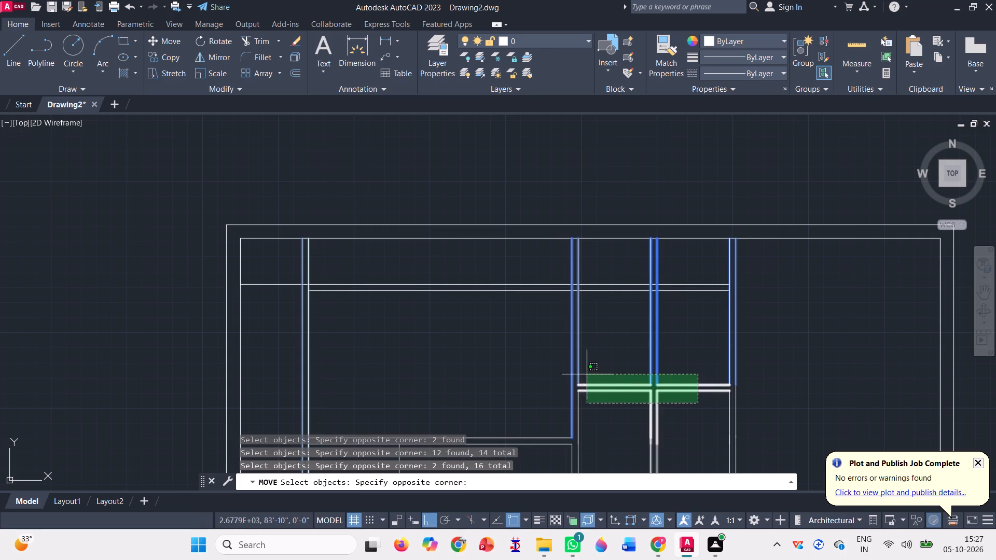
left_click(575, 382)
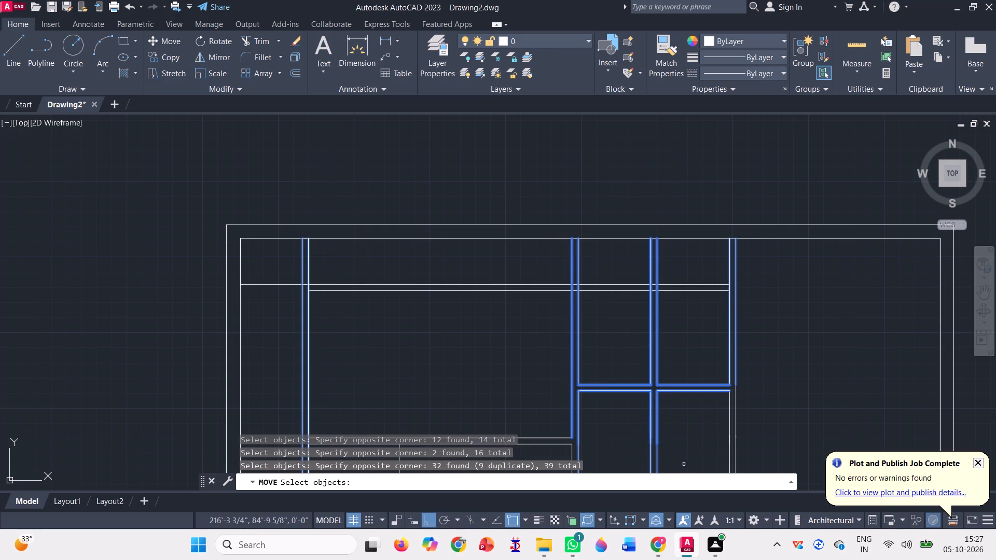
left_click(767, 409)
left_click(650, 402)
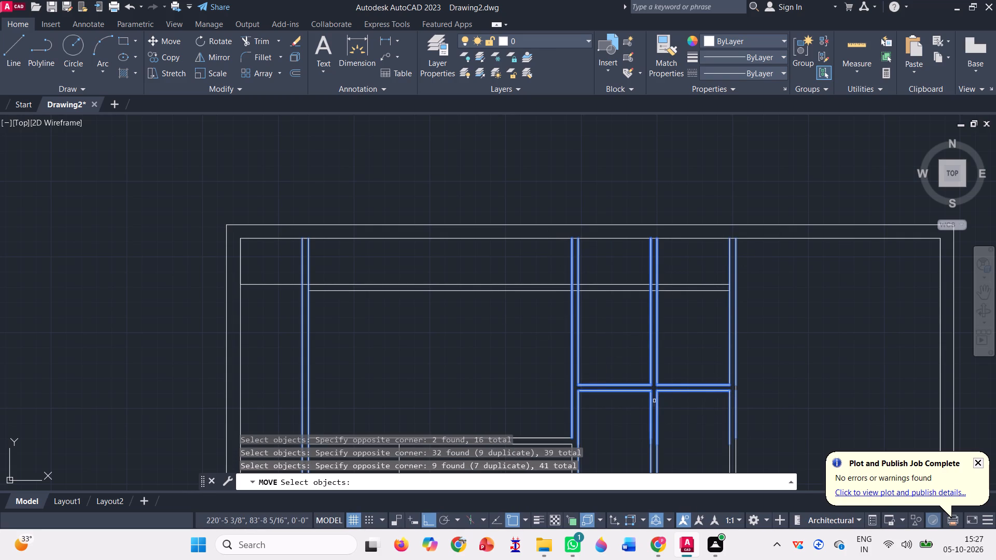
scroll(739, 396, "up", 4)
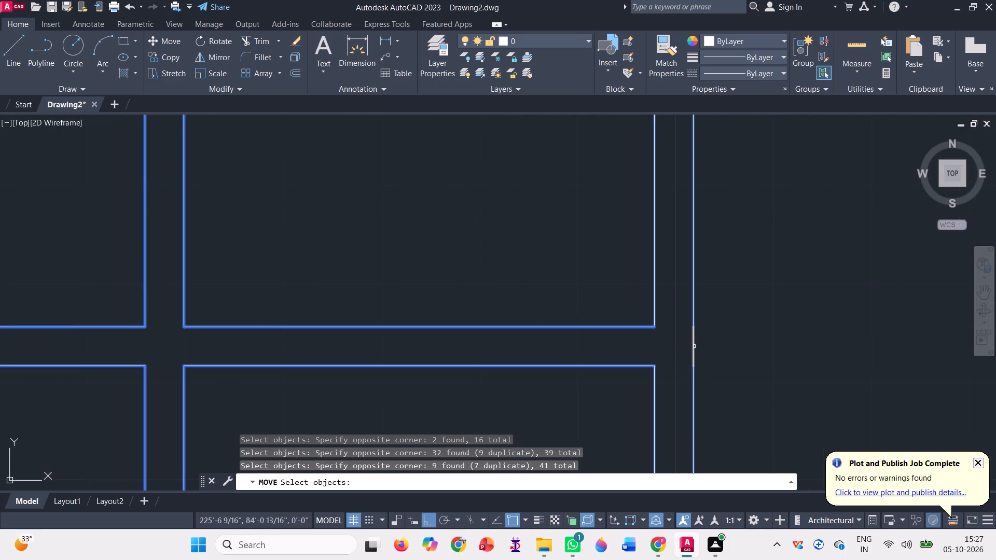
left_click(694, 346)
scroll(703, 336, "down", 3)
scroll(744, 302, "down", 1)
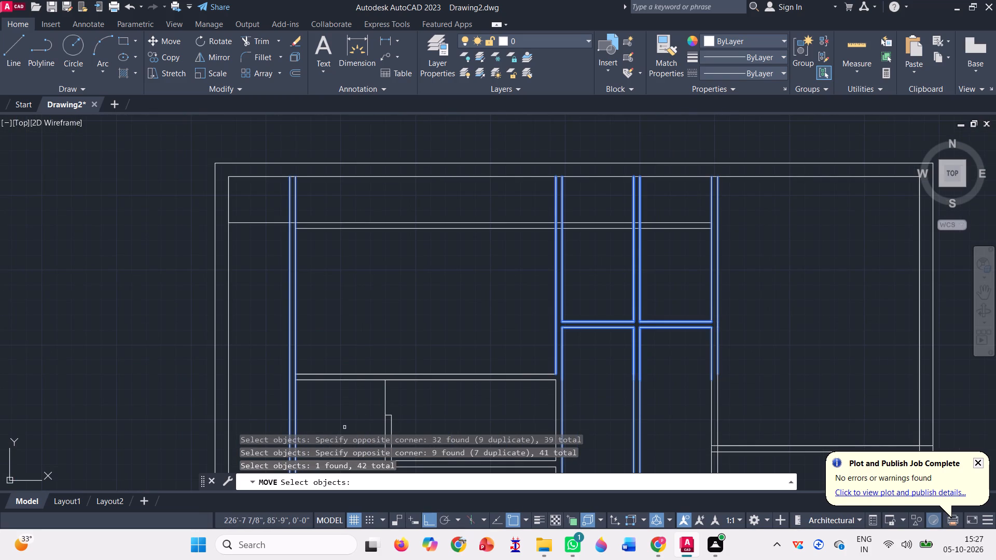
scroll(454, 326, "down", 2)
scroll(494, 372, "up", 2)
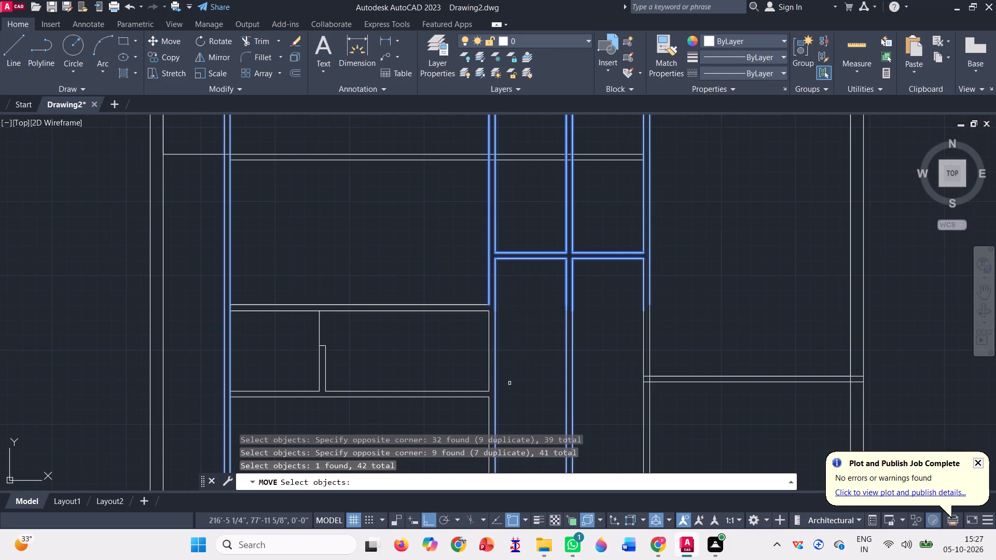
left_click(509, 383)
left_click(188, 250)
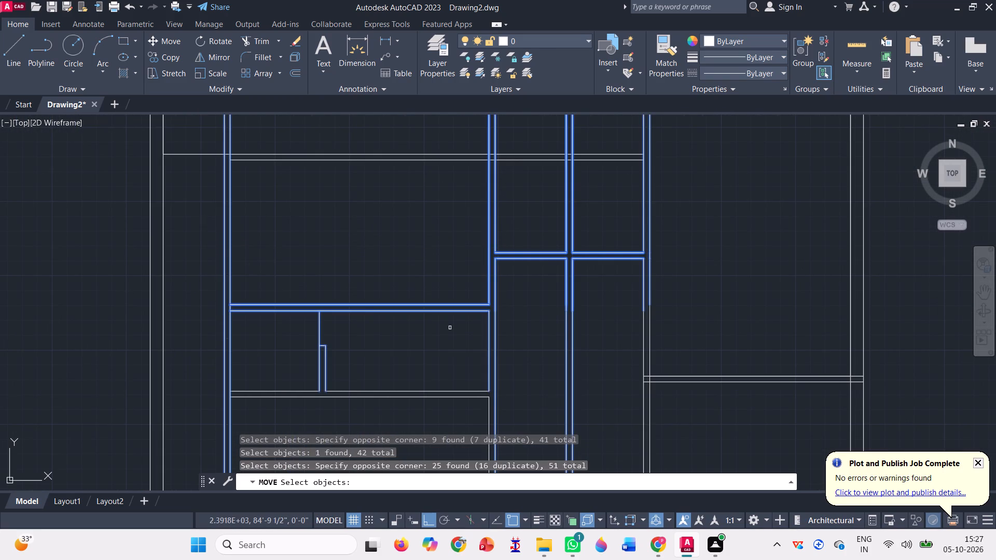
scroll(460, 306, "down", 1)
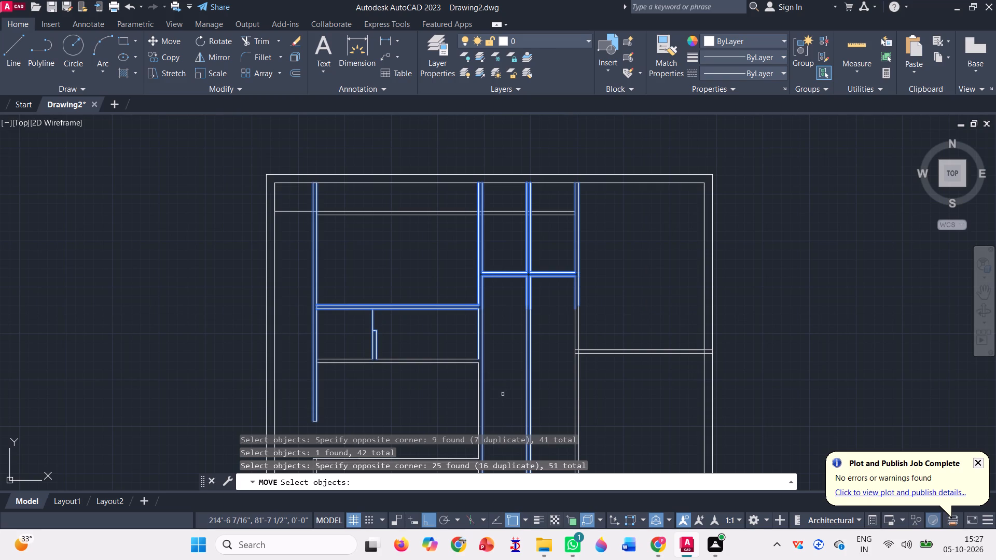
left_click(503, 394)
left_click(284, 326)
scroll(515, 306, "down", 2)
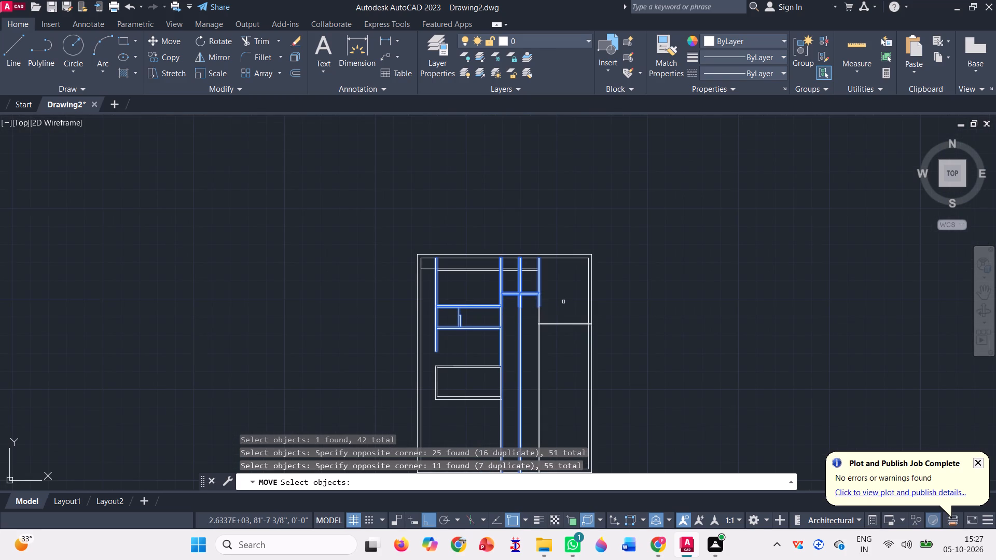
scroll(482, 389, "down", 1)
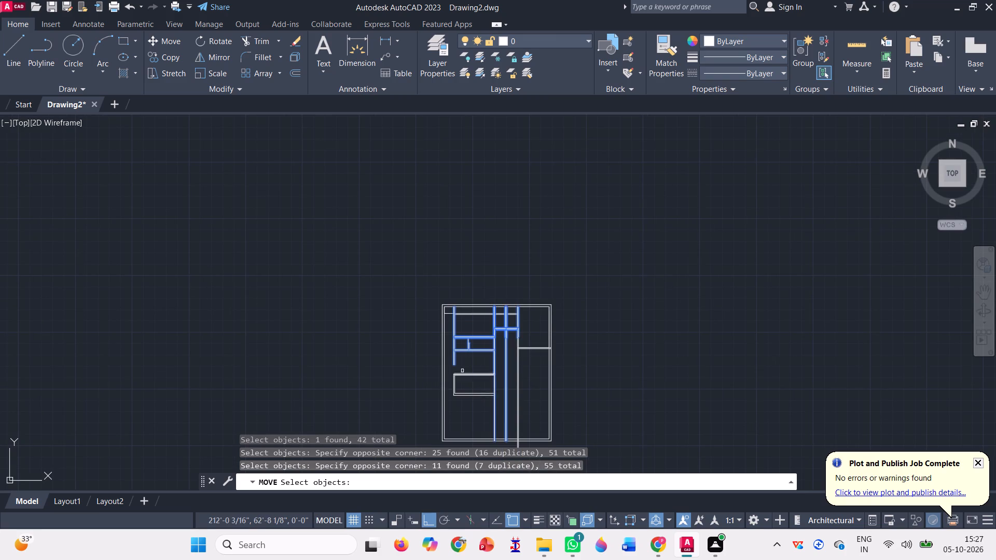
scroll(456, 353, "up", 1)
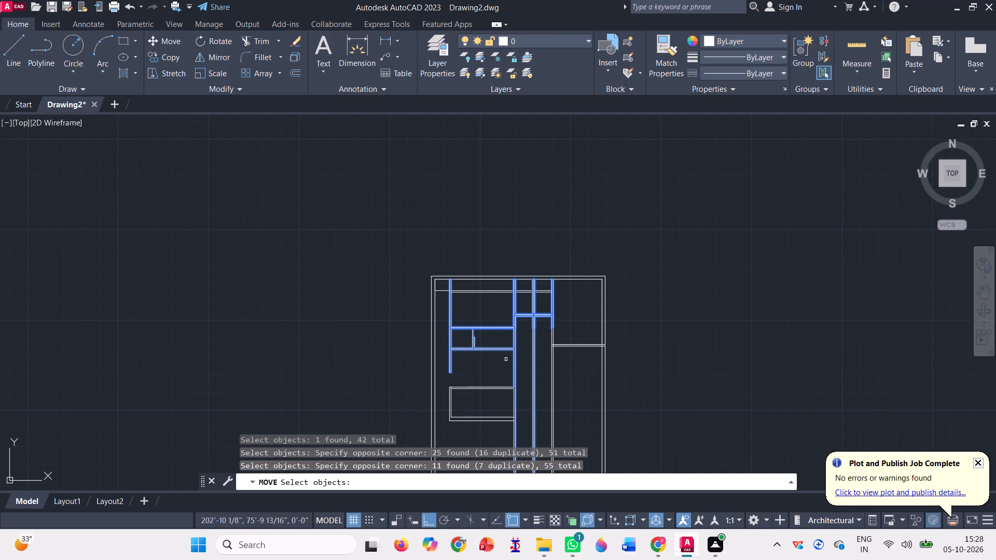
key("space")
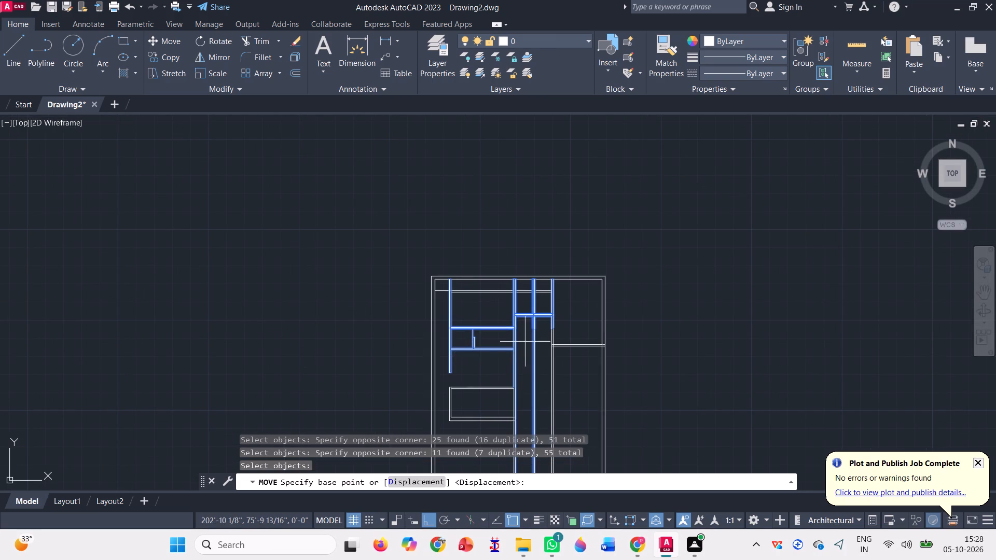
scroll(511, 278, "up", 5)
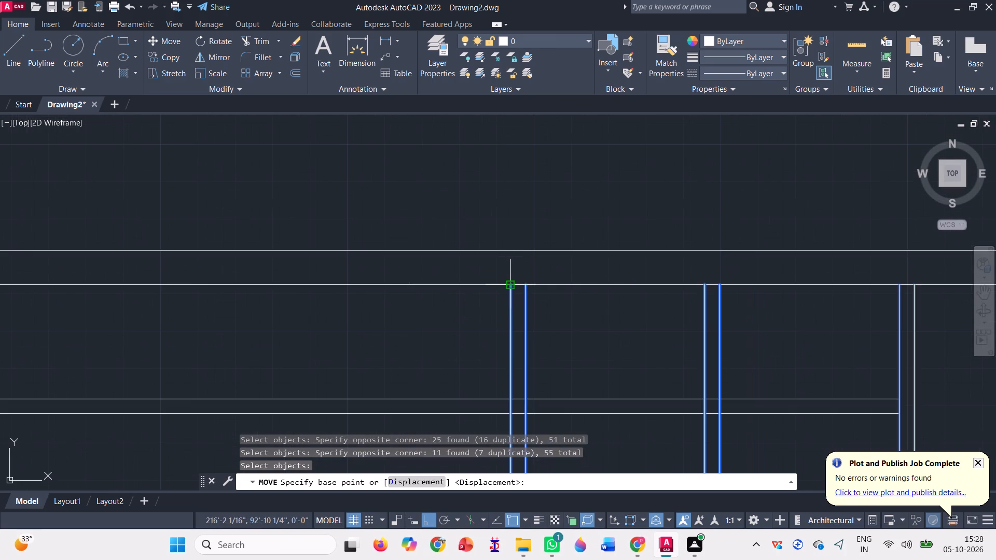
left_click(513, 286)
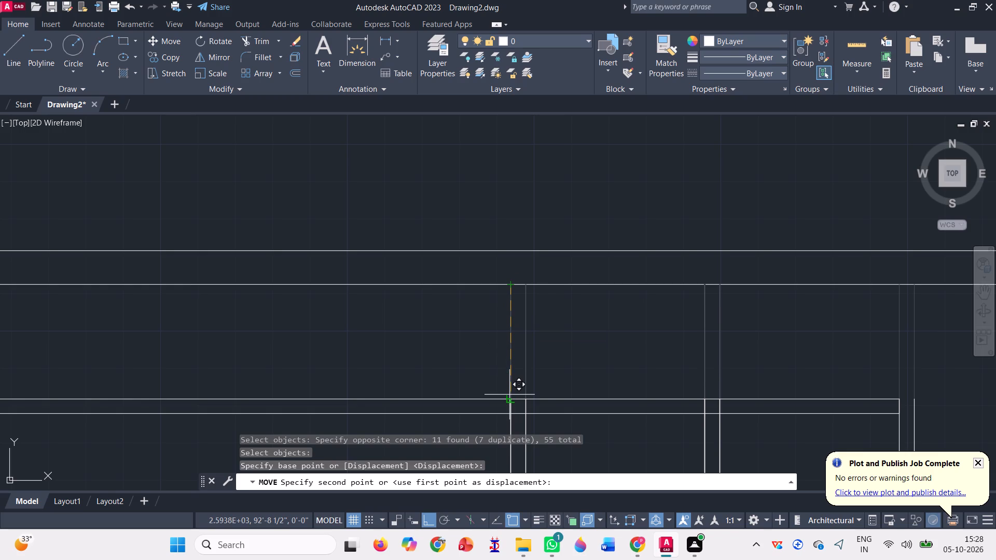
left_click(511, 401)
scroll(555, 330, "down", 4)
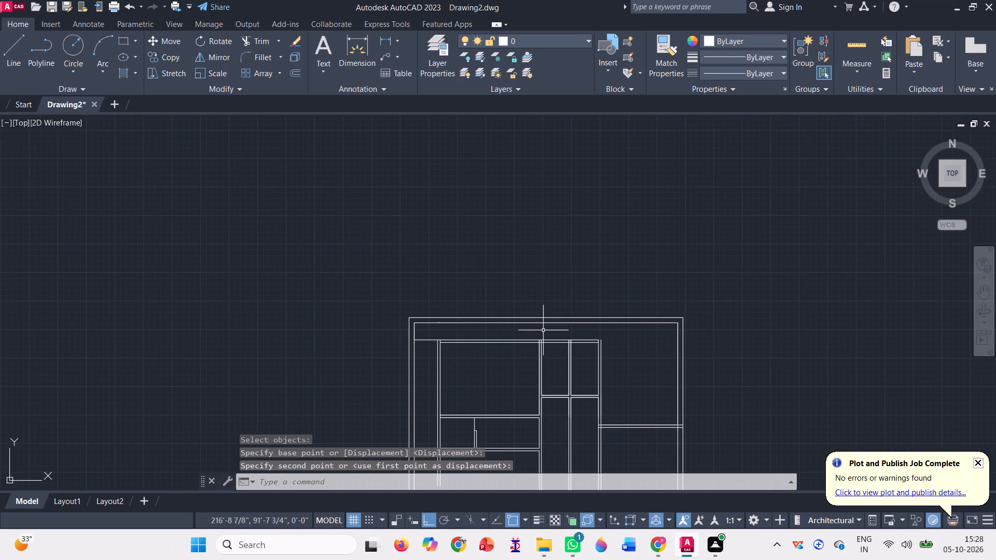
key("Escape")
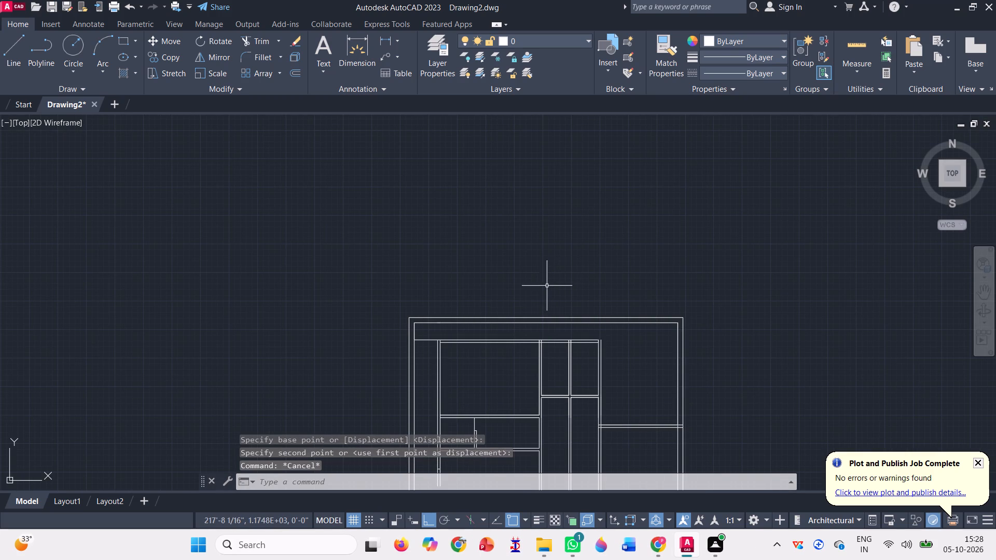
Draw a short line closing the top of the top-right room's left partition, continuing the new horizontal partition's upper line.
left_click(6, 57)
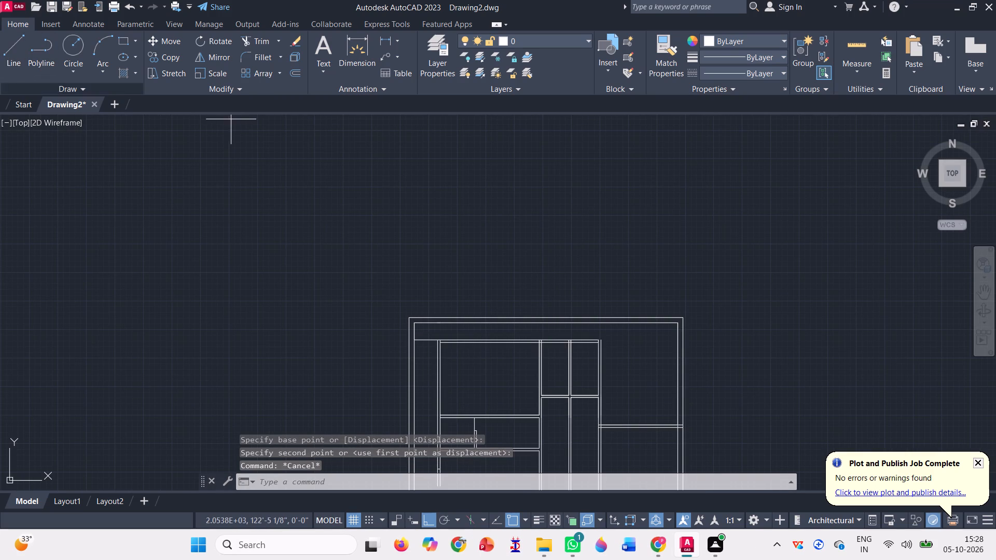
scroll(594, 338, "up", 4)
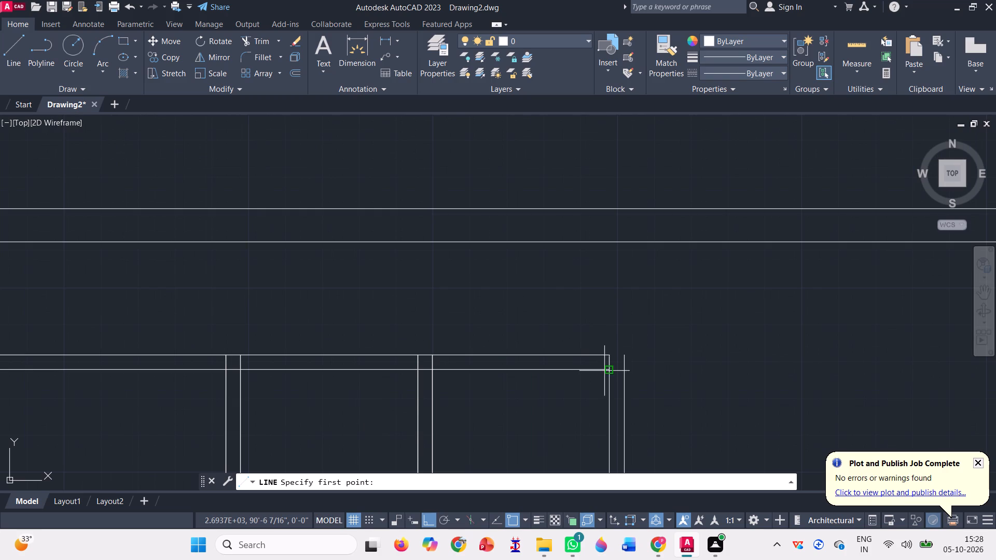
left_click(607, 358)
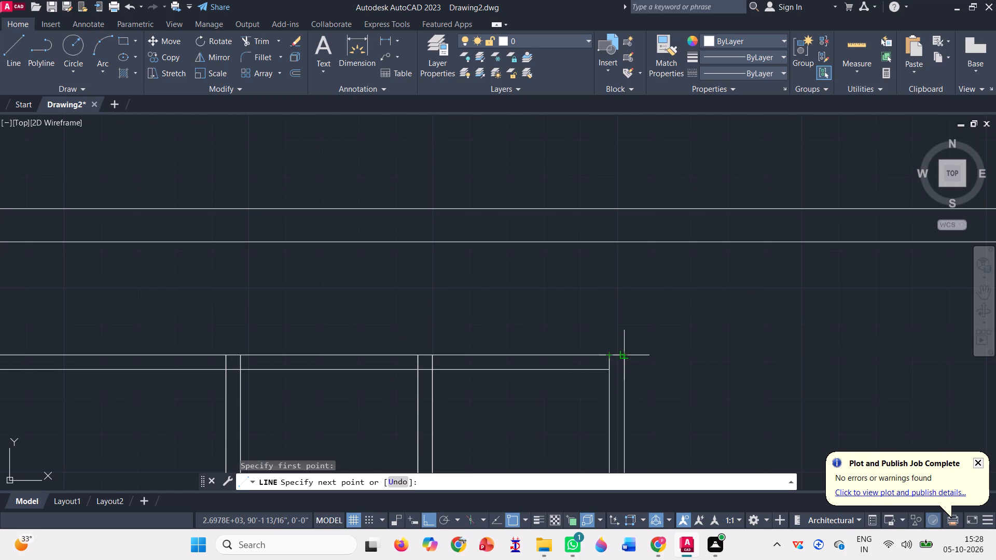
left_click(629, 351)
key("space")
Trim the leftmost partition's two vertical lines where they extend below its short horizontal end line.
scroll(645, 292, "down", 5)
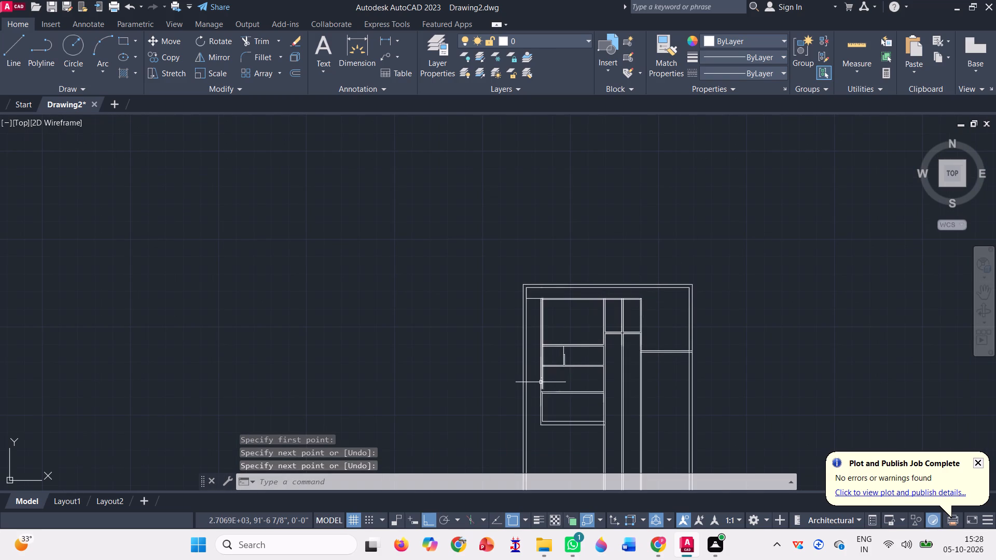
scroll(541, 384, "up", 5)
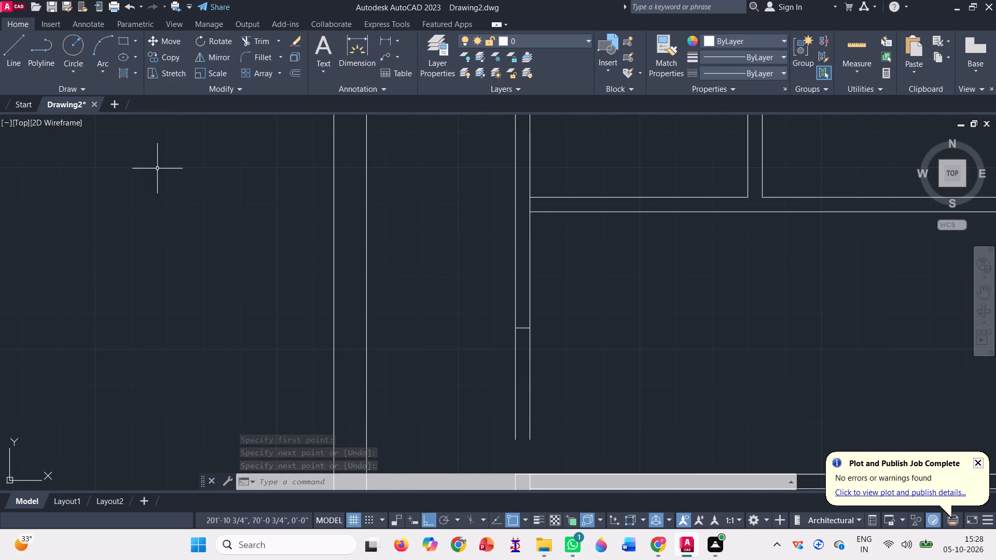
left_click(253, 45)
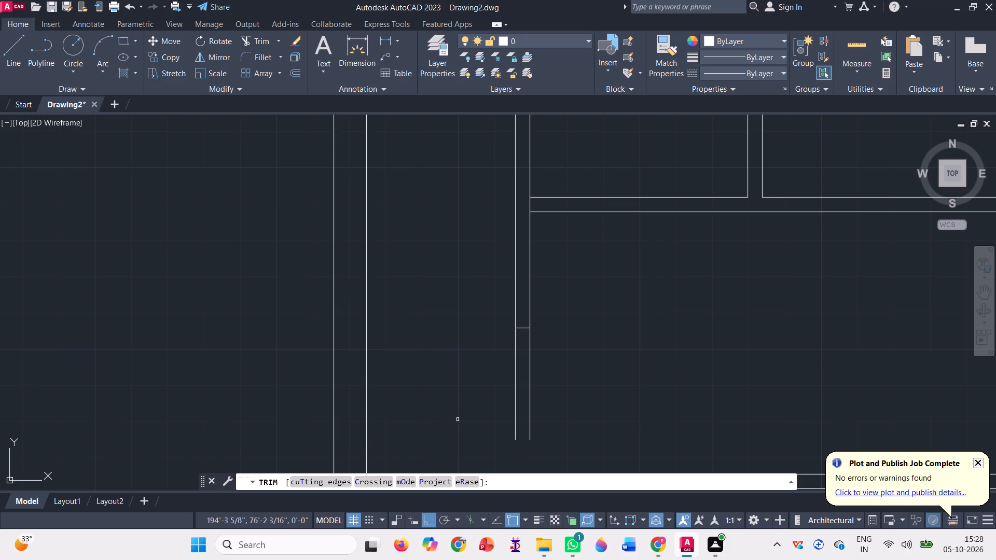
left_click(549, 383)
left_click(497, 377)
scroll(497, 376, "down", 2)
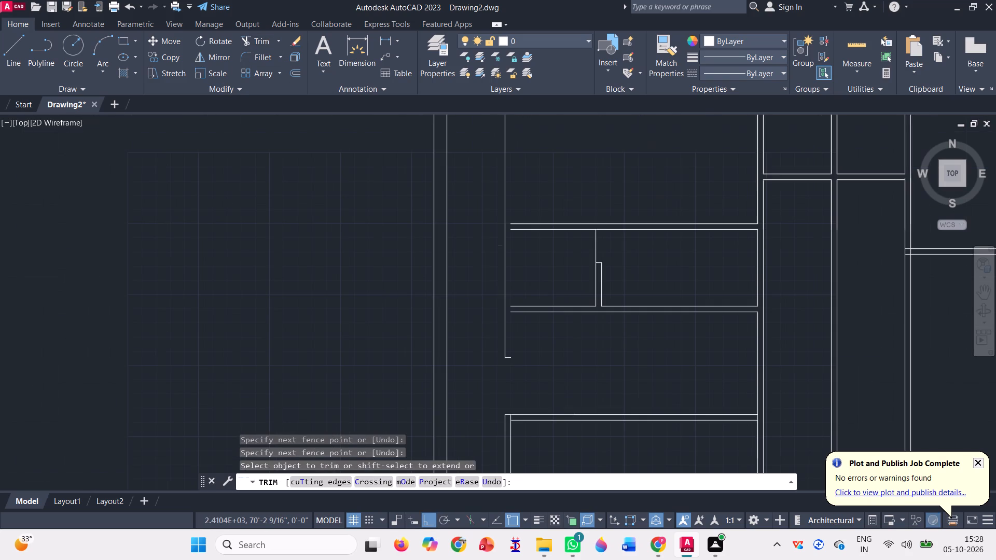
key("Escape")
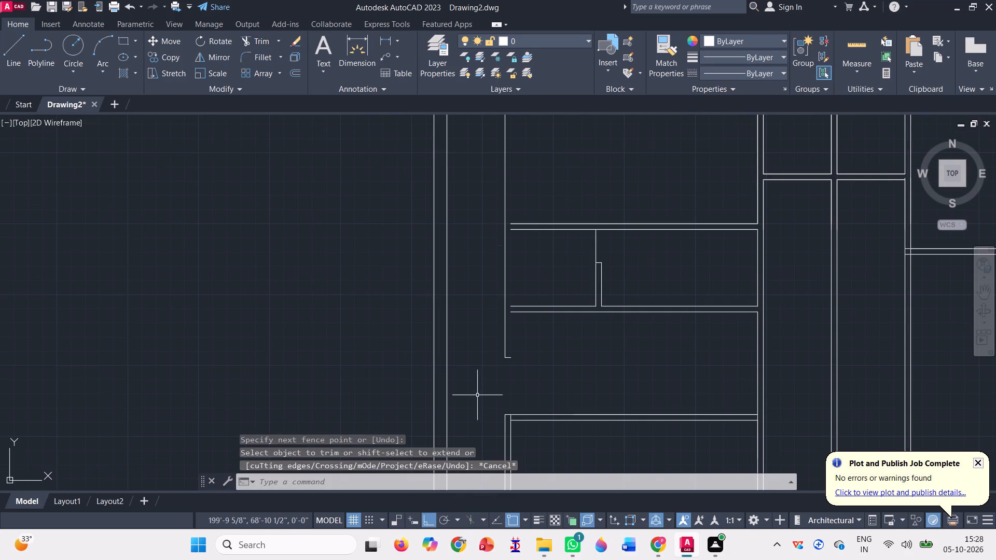
Draw a vertical line about 18'-6" from the leftmost partition's short end line up to the new horizontal partition's lower line.
scroll(474, 393, "down", 2)
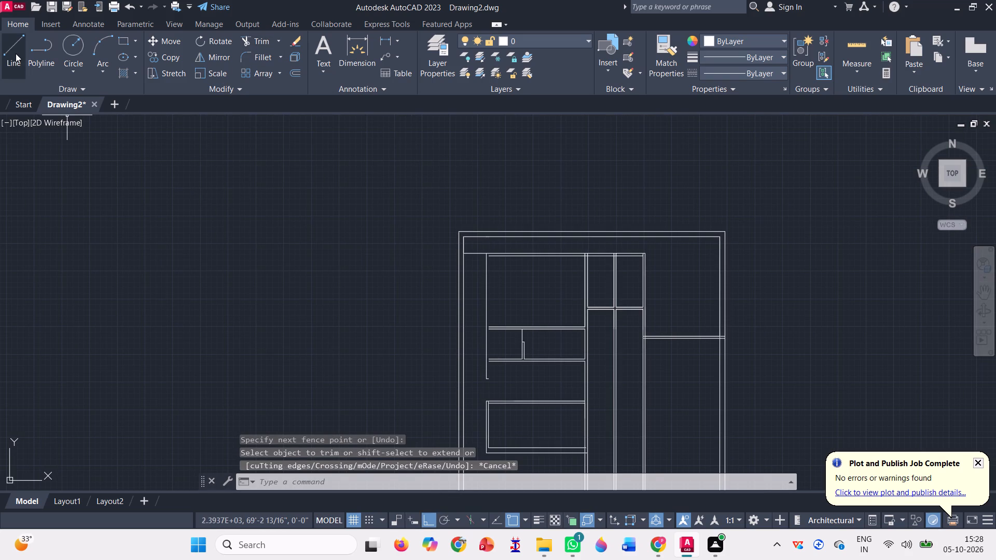
left_click(16, 53)
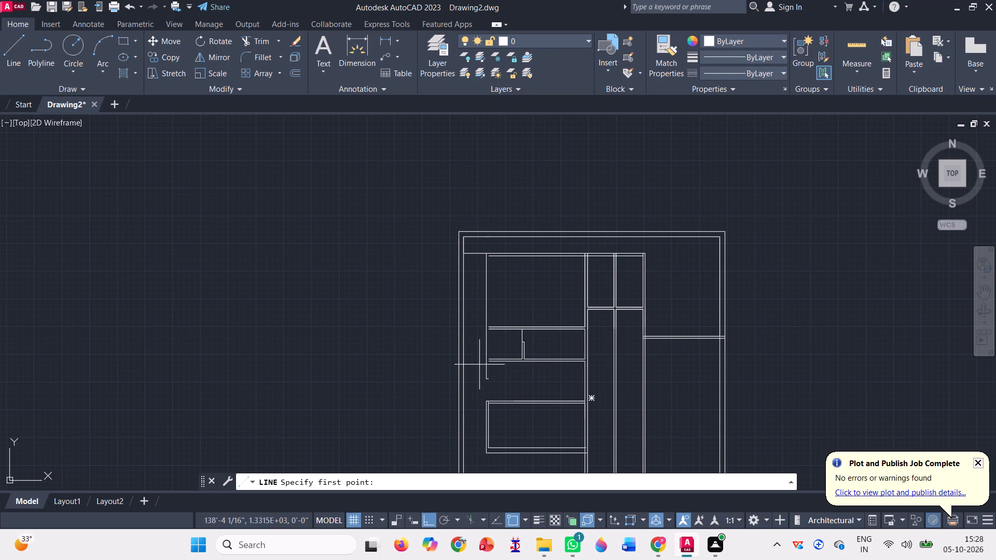
scroll(488, 379, "up", 7)
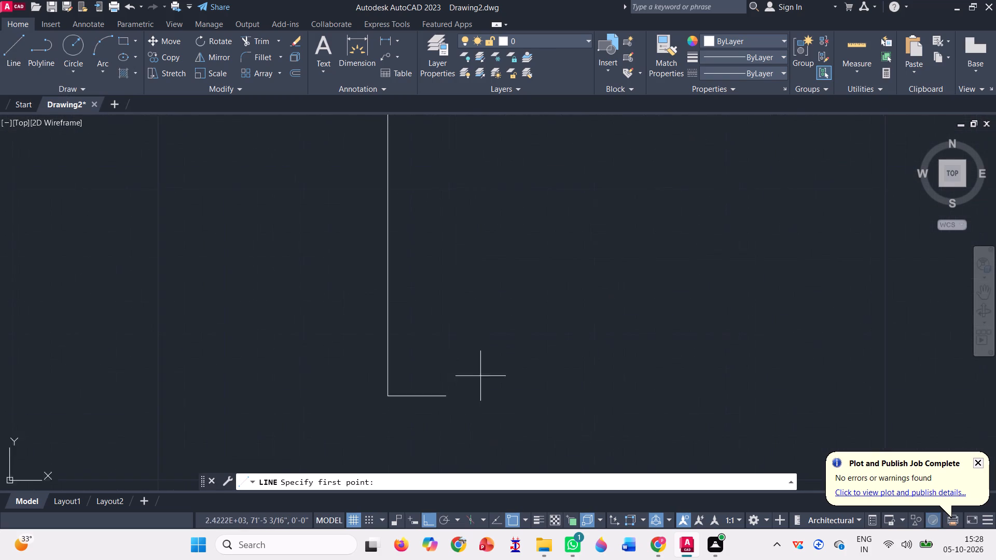
scroll(480, 376, "up", 1)
left_click(422, 408)
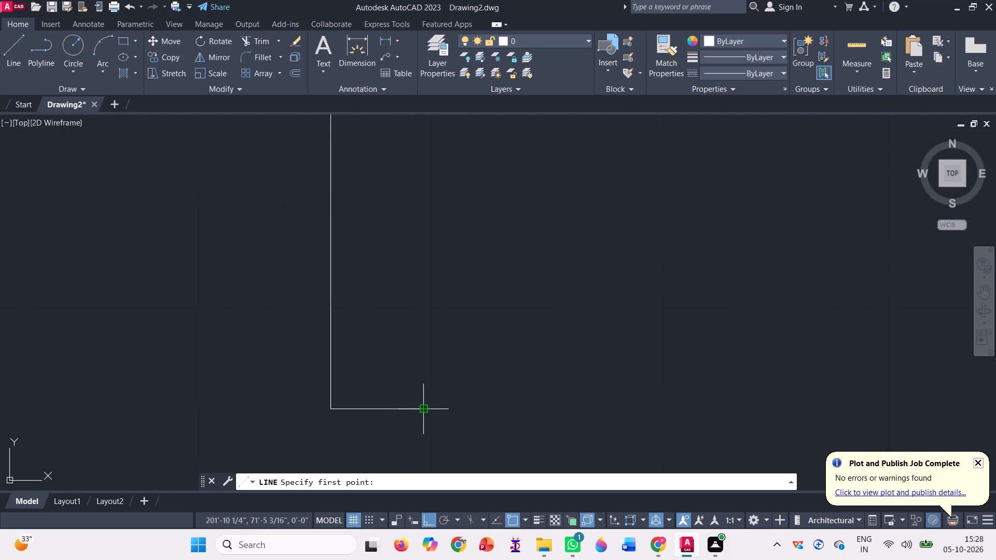
scroll(464, 426, "down", 7)
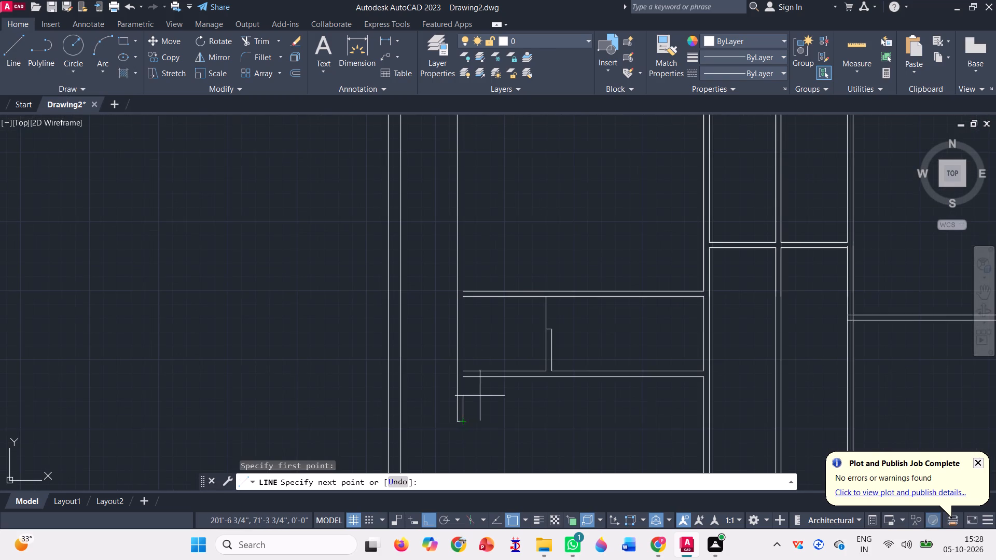
scroll(467, 402, "down", 2)
scroll(471, 290, "up", 3)
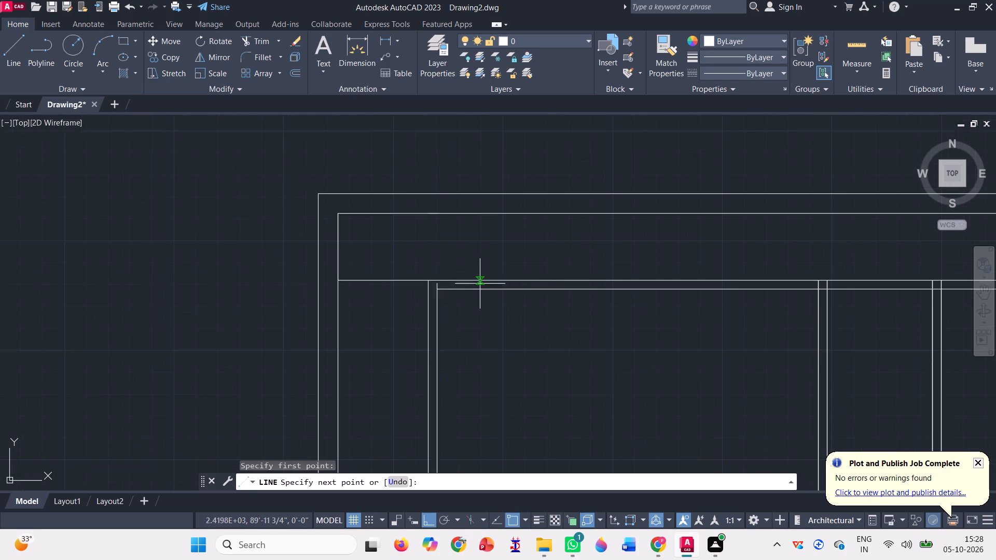
scroll(432, 290, "up", 5)
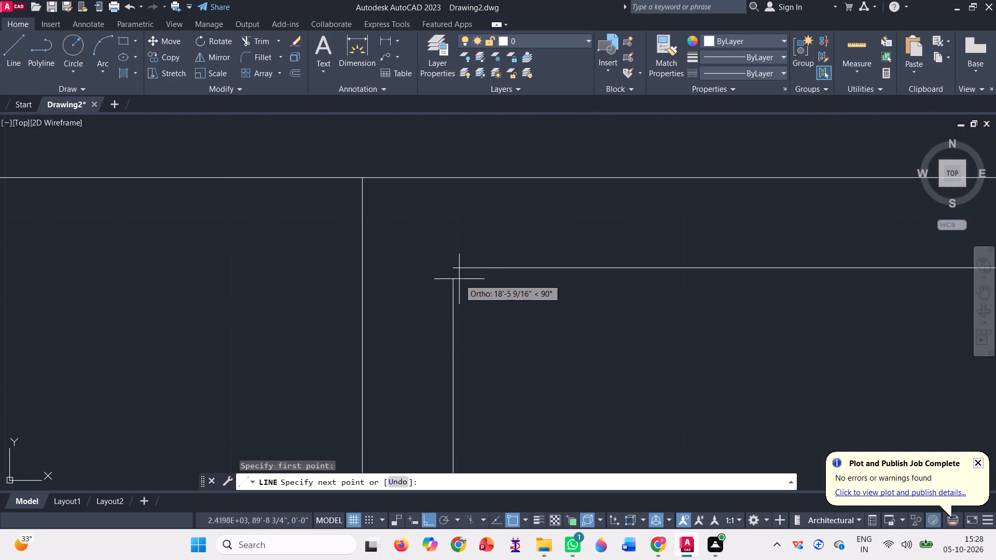
left_click(451, 271)
scroll(465, 270, "down", 4)
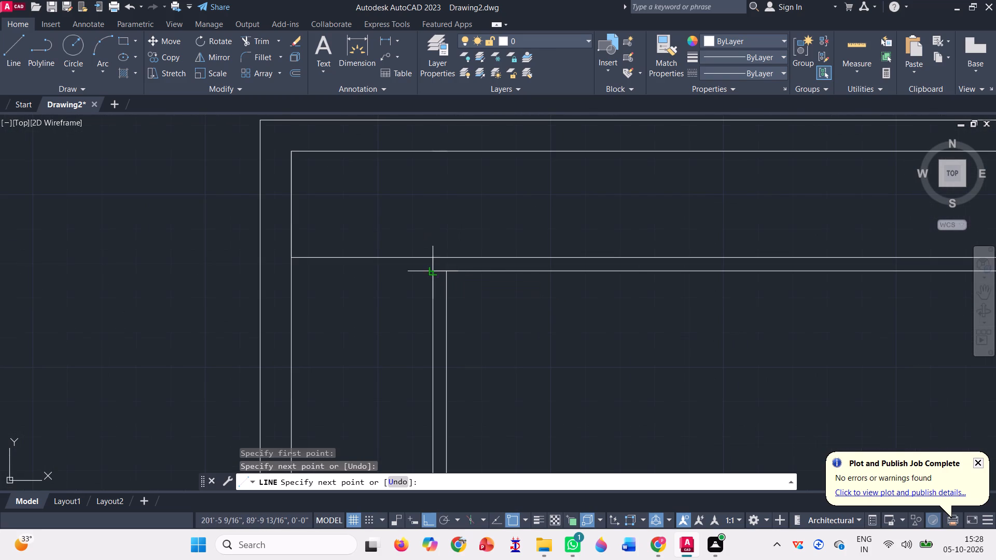
key("space")
Trim the new horizontal partition's upper line between the left outer wall and the leftmost partition.
left_click(257, 34)
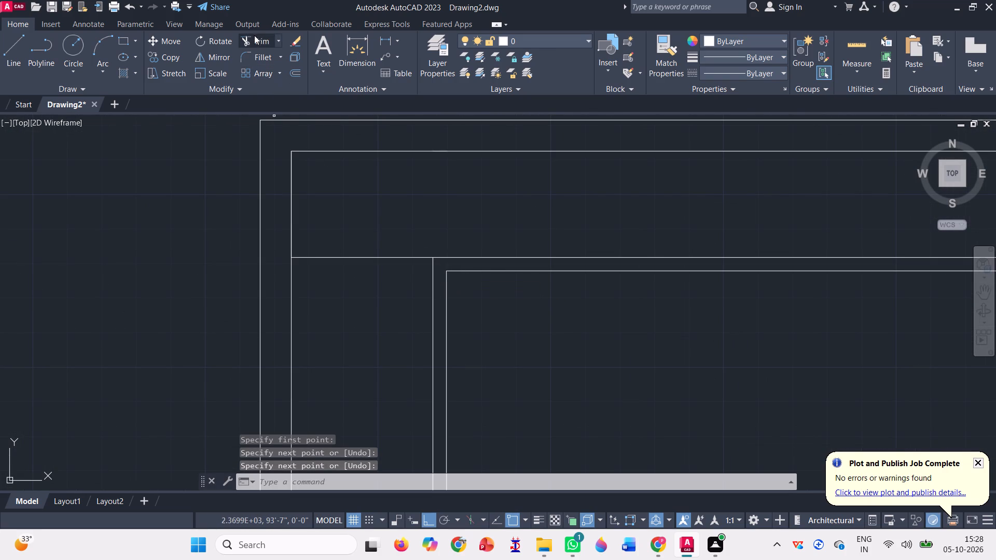
left_click(374, 251)
left_click(375, 301)
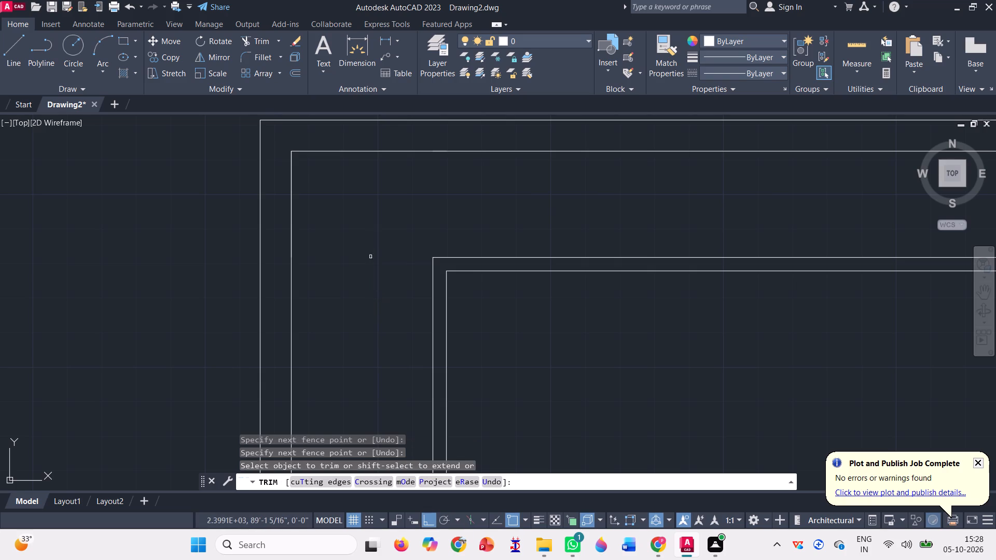
scroll(368, 222, "down", 4)
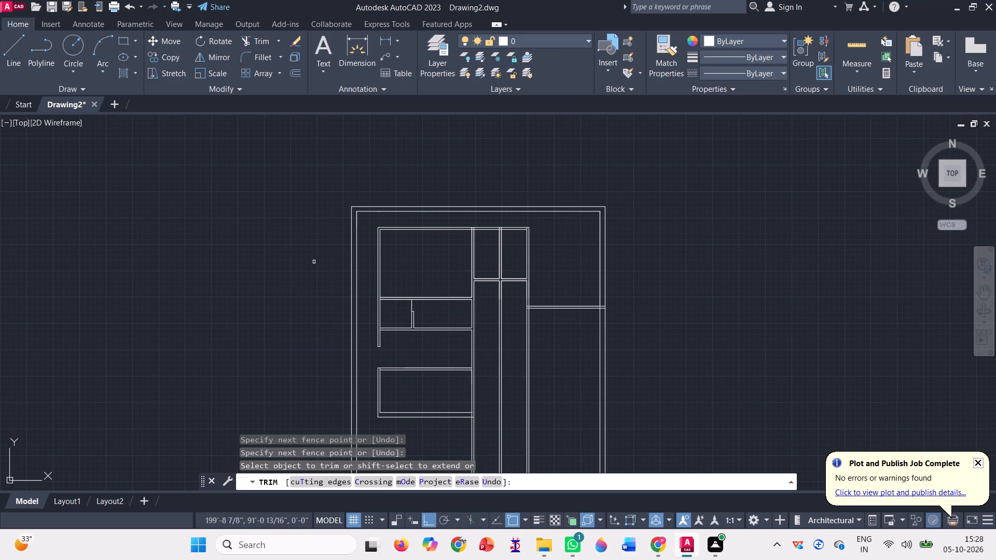
Draw a line from the new horizontal partition's right end up about 2'-7" to the inner top wall, 4" left, and back down towards the partition.
left_click(11, 52)
scroll(527, 214, "up", 6)
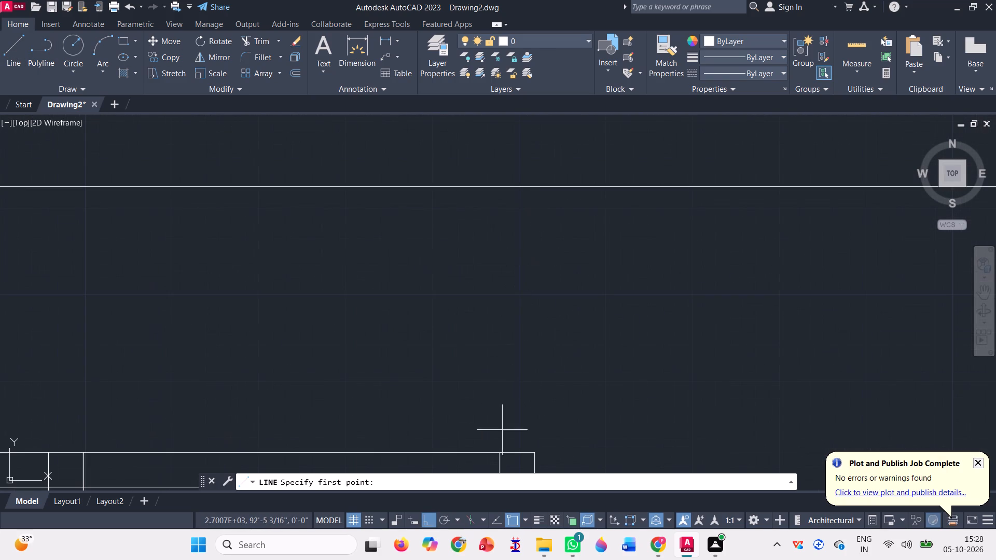
left_click(534, 453)
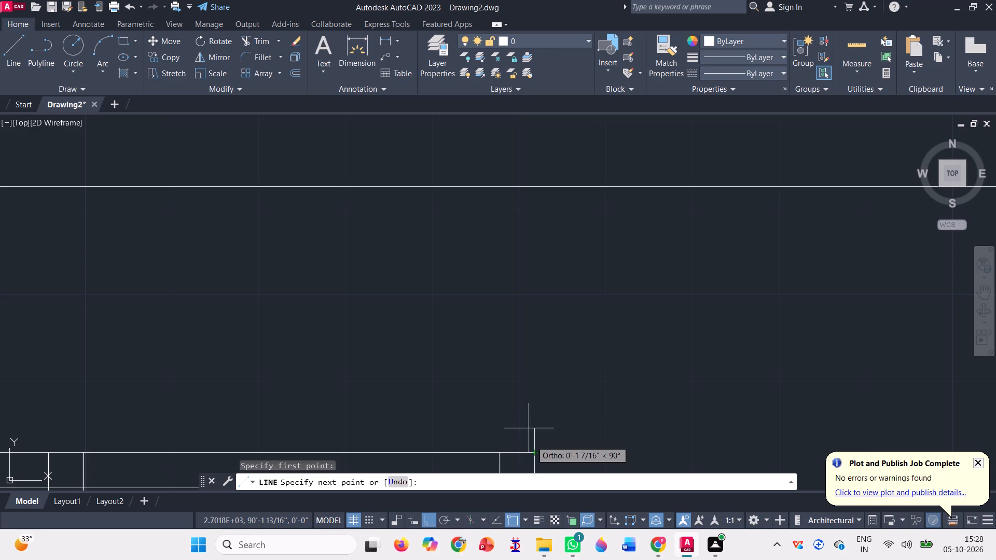
left_click(534, 186)
type("0'")
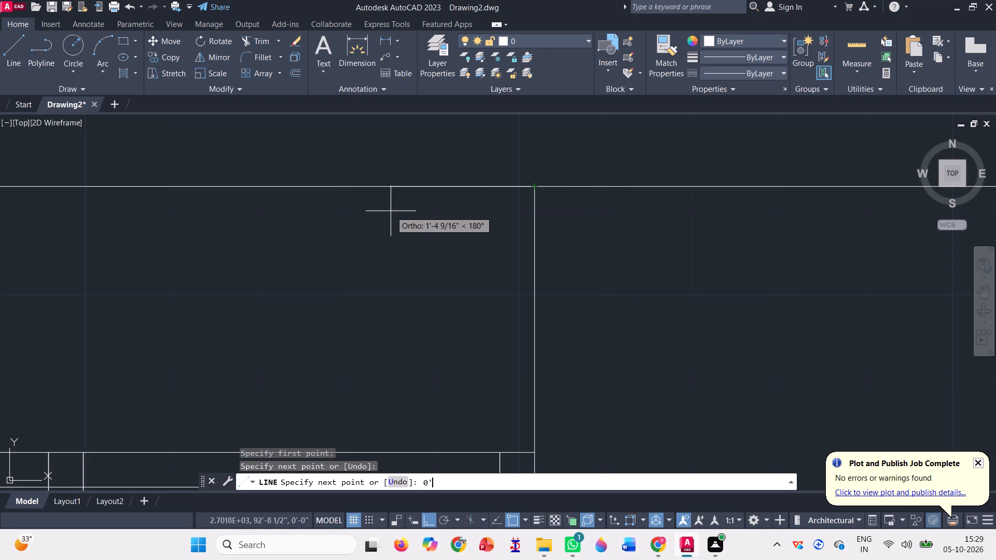
type("4\"")
key("Return")
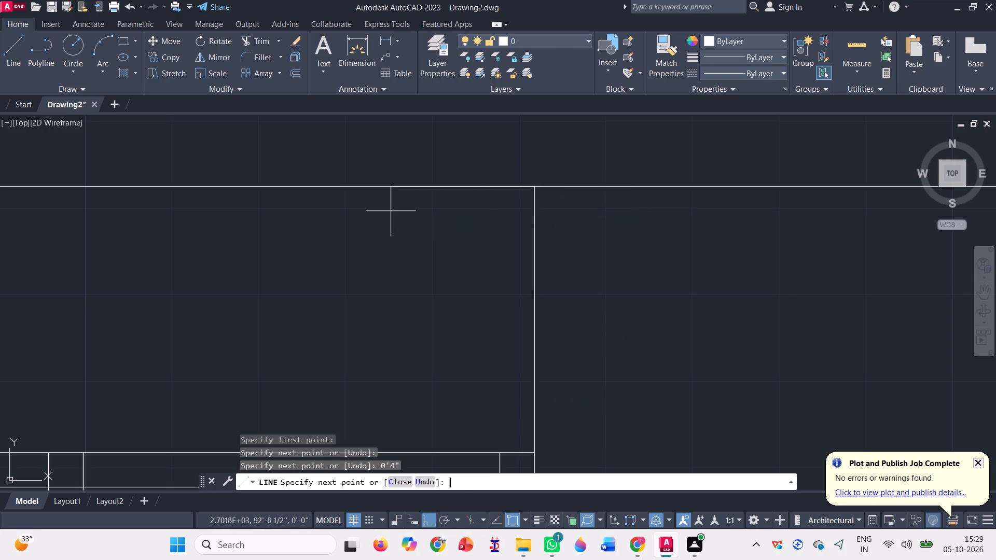
scroll(391, 211, "down", 1)
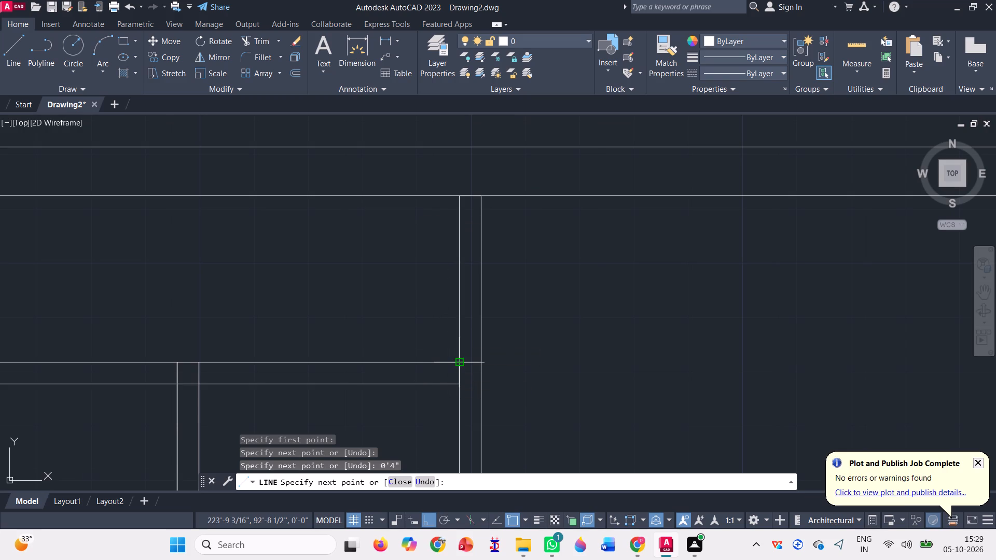
scroll(461, 362, "up", 2)
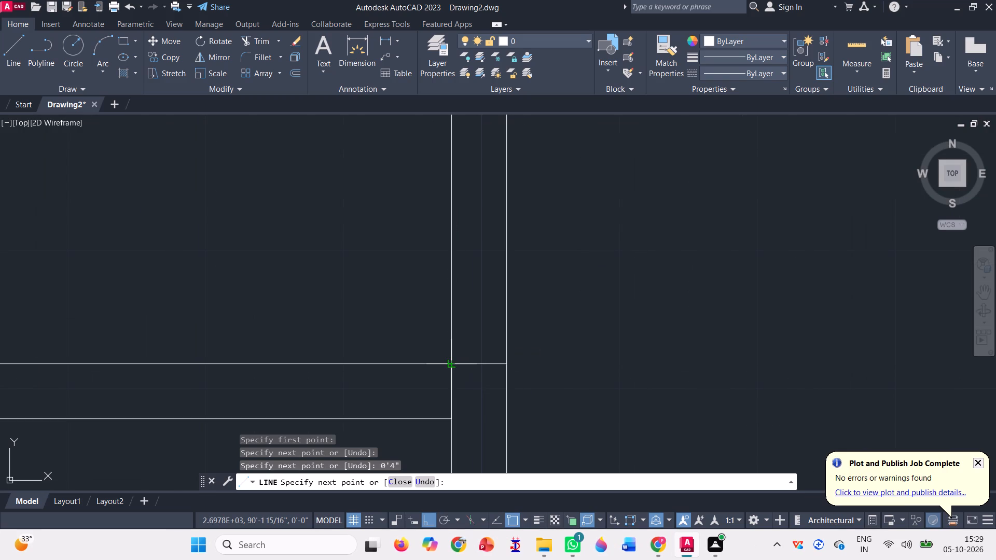
left_click(451, 355)
key("space")
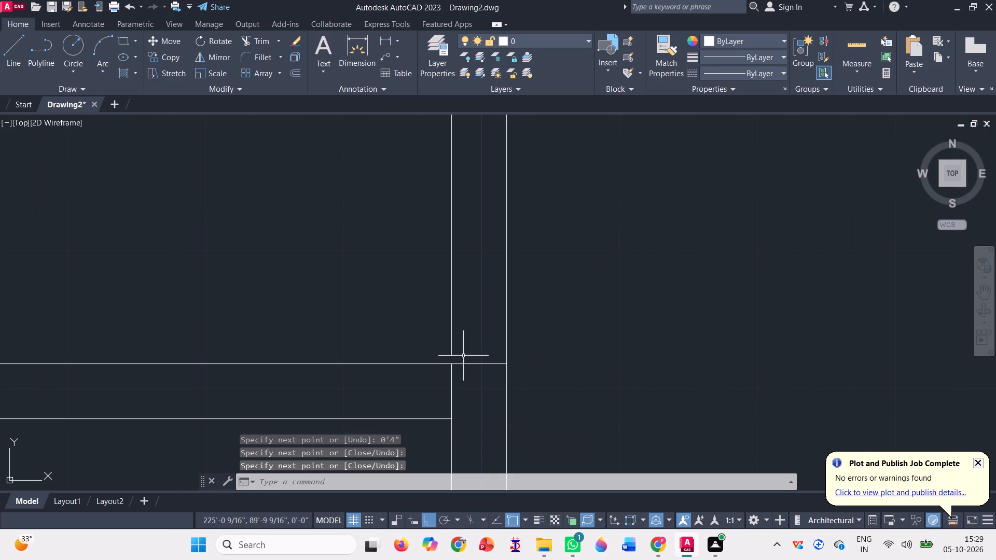
Extend the left line of the new vertical partition piece down to the horizontal partition's upper line.
left_click(279, 45)
left_click_drag(267, 90, 267, 86)
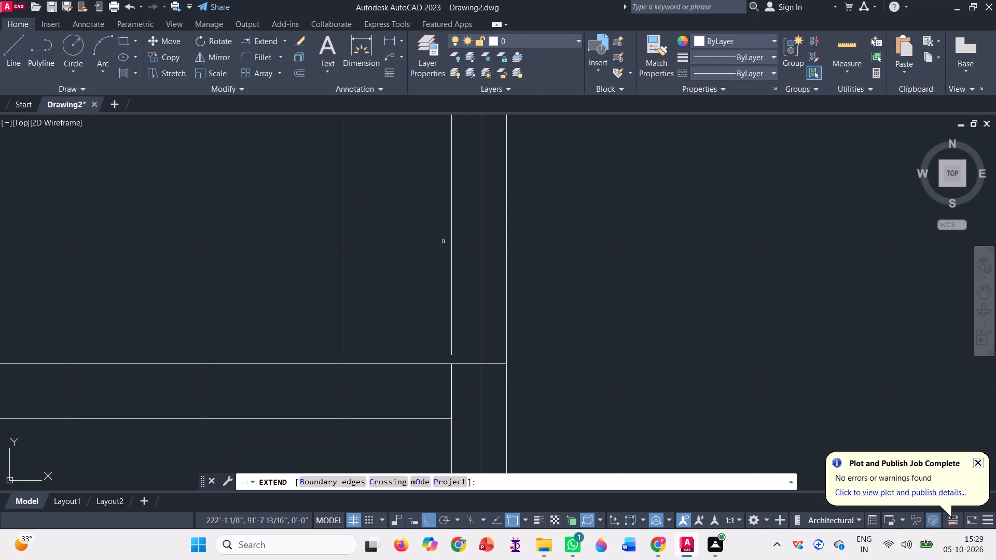
left_click(447, 232)
left_click(453, 252)
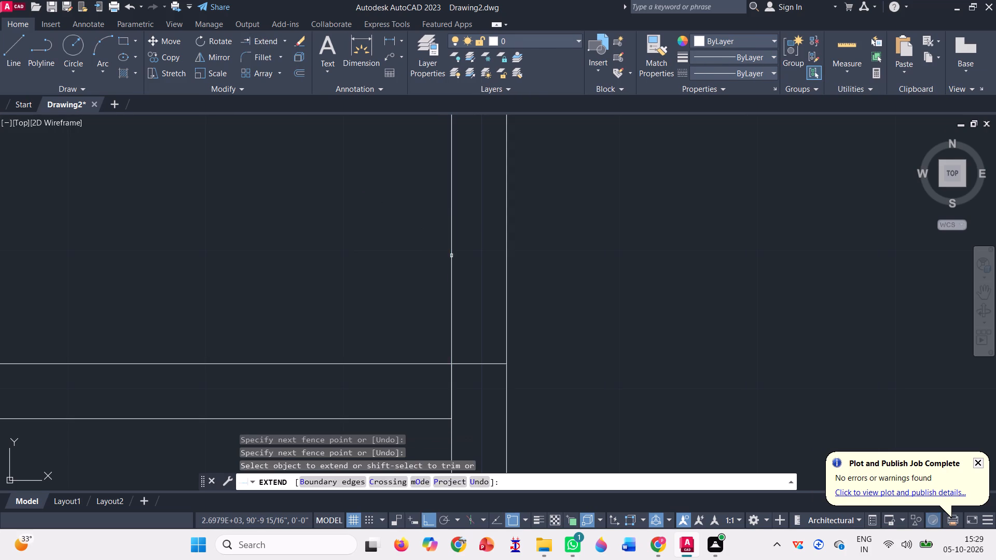
key("space")
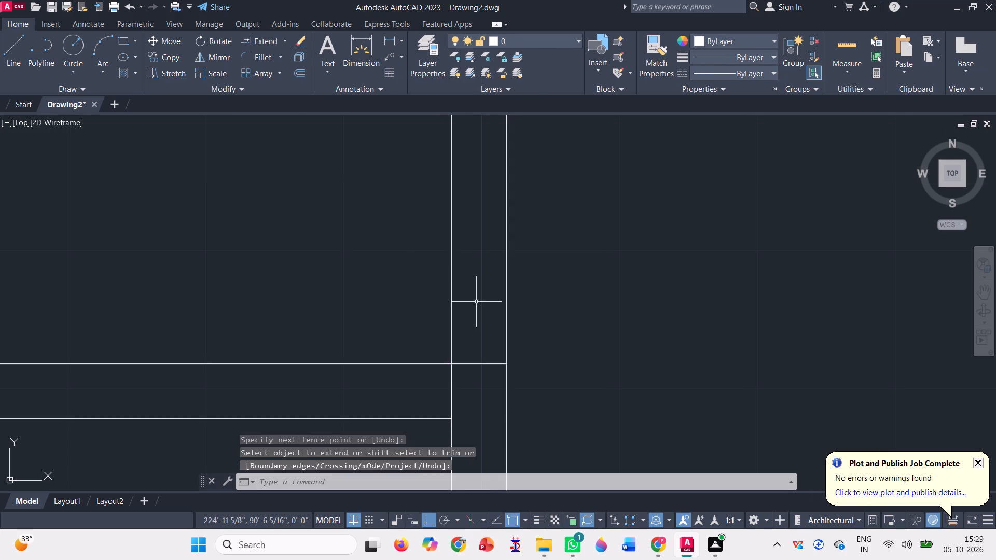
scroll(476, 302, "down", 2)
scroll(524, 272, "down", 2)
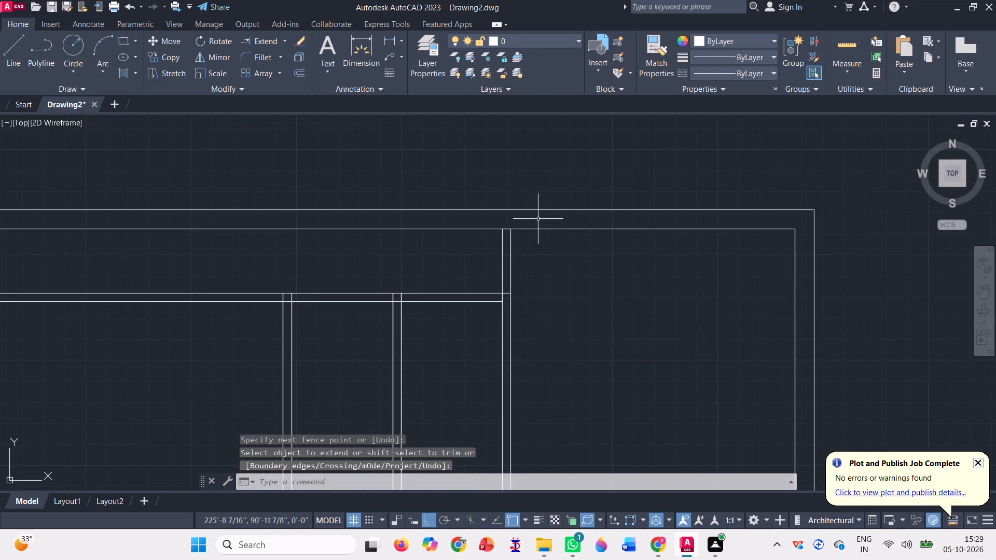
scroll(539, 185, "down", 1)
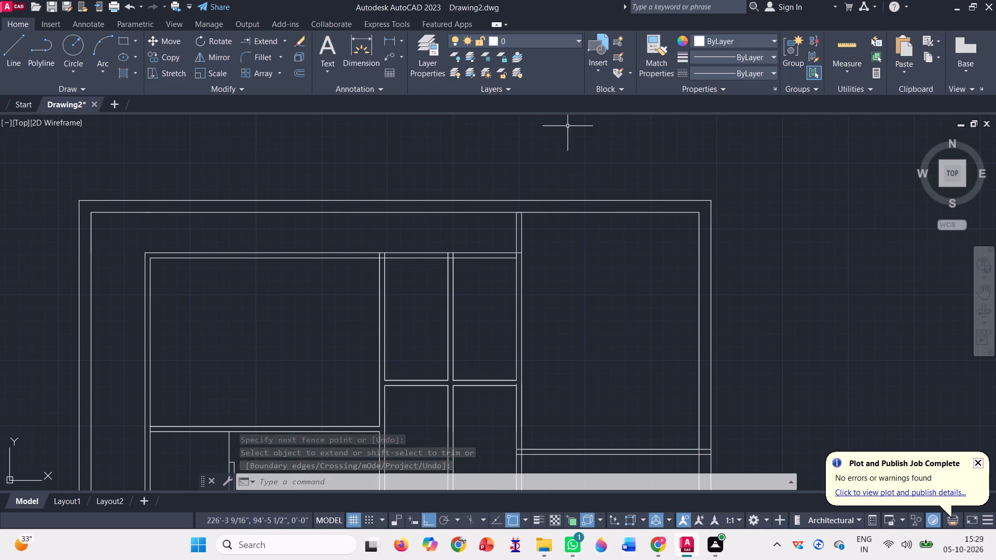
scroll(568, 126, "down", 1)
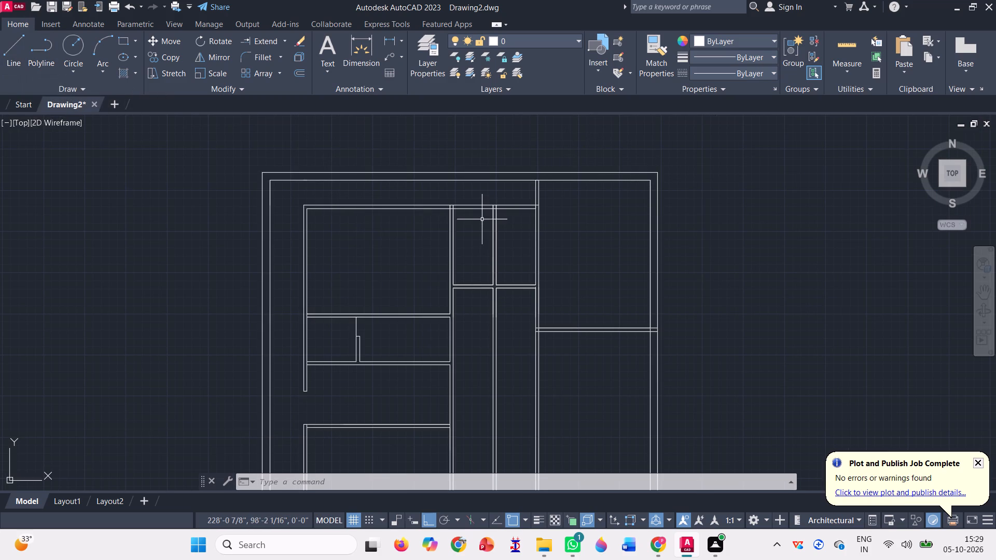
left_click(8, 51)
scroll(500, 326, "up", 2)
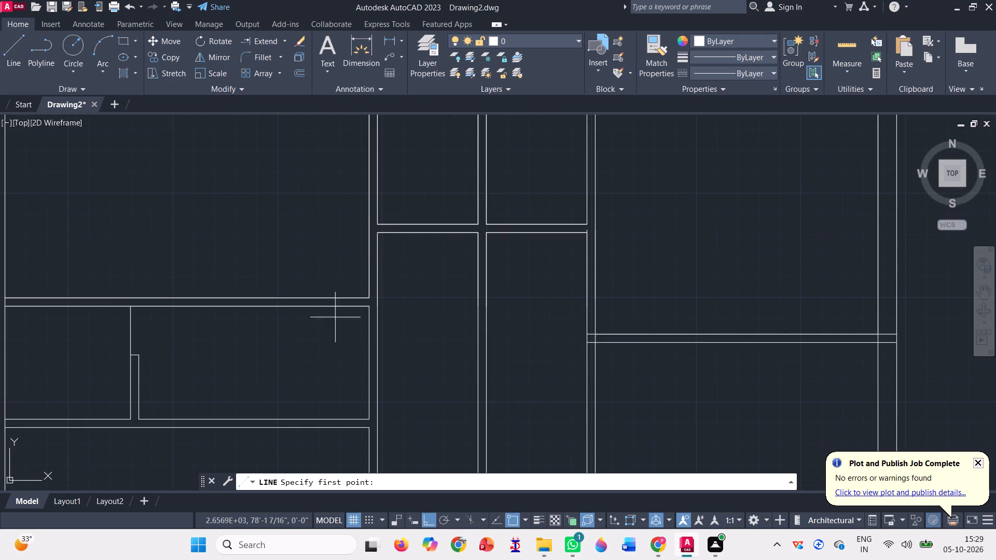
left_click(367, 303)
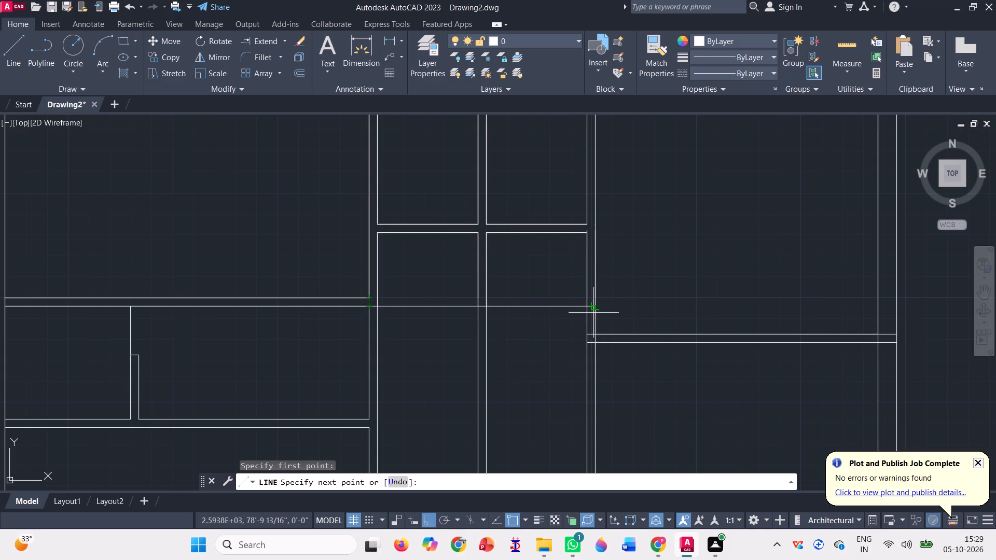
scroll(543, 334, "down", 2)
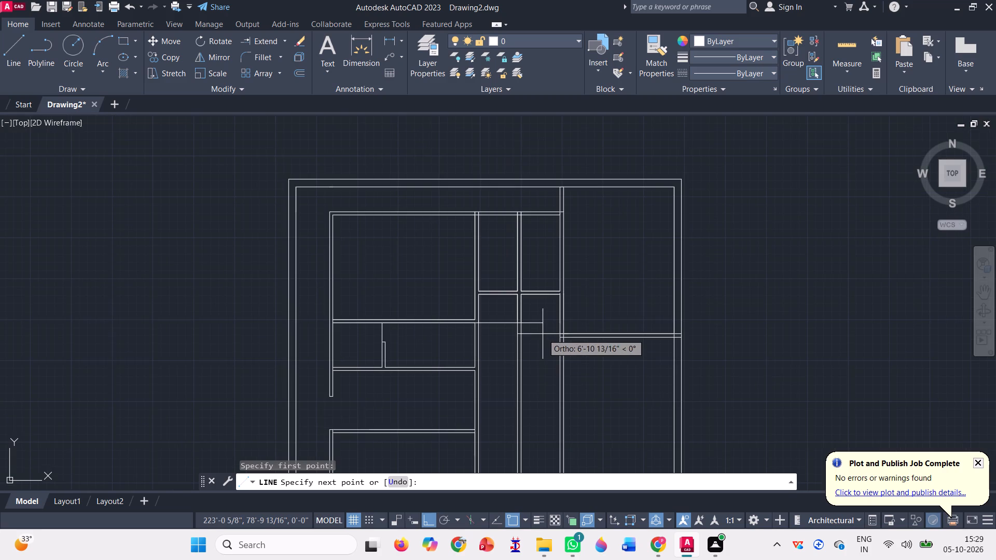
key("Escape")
Draw a horizontal line continuing the lower line of the top-left room's bottom partition across the middle rooms to the top-right room's left partition.
scroll(443, 277, "down", 1)
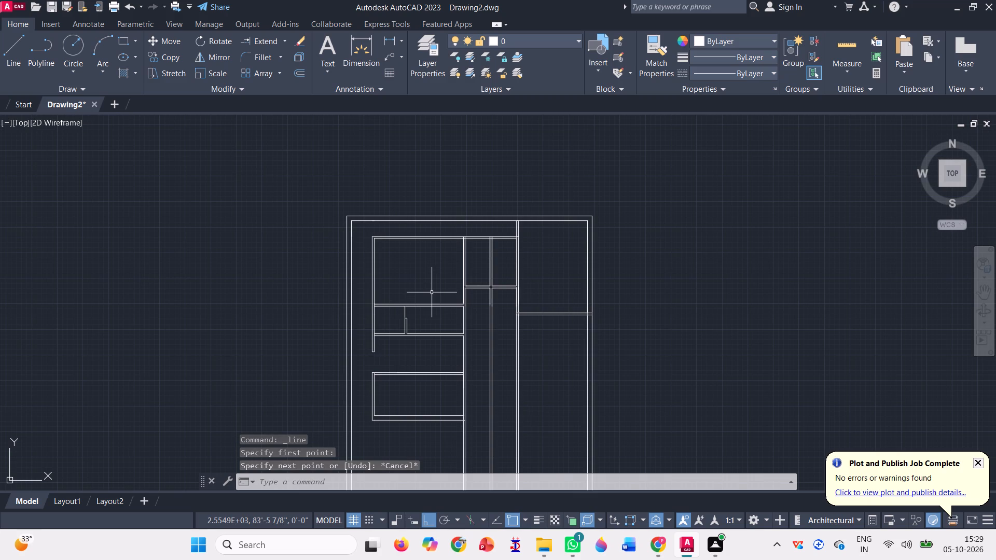
left_click(5, 53)
scroll(527, 269, "up", 2)
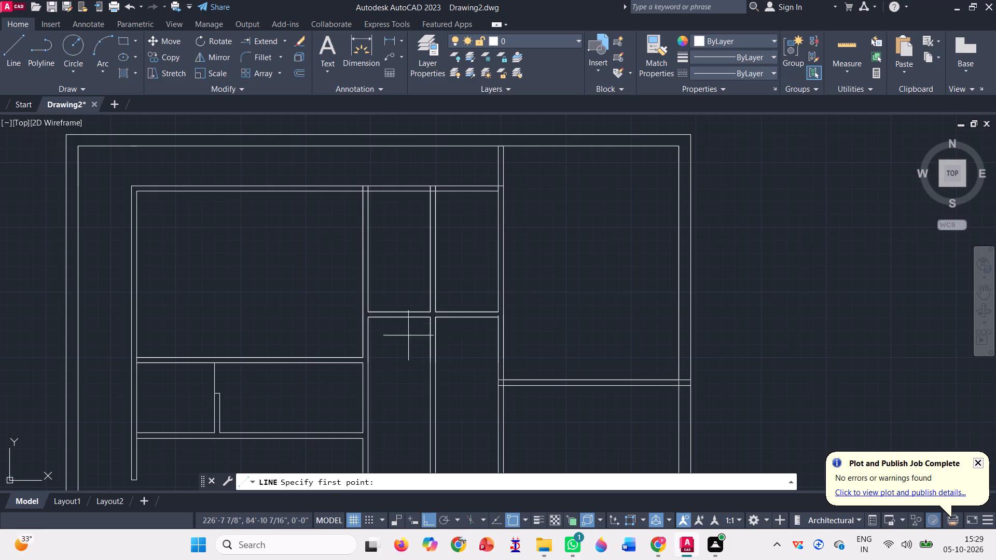
scroll(360, 361, "up", 2)
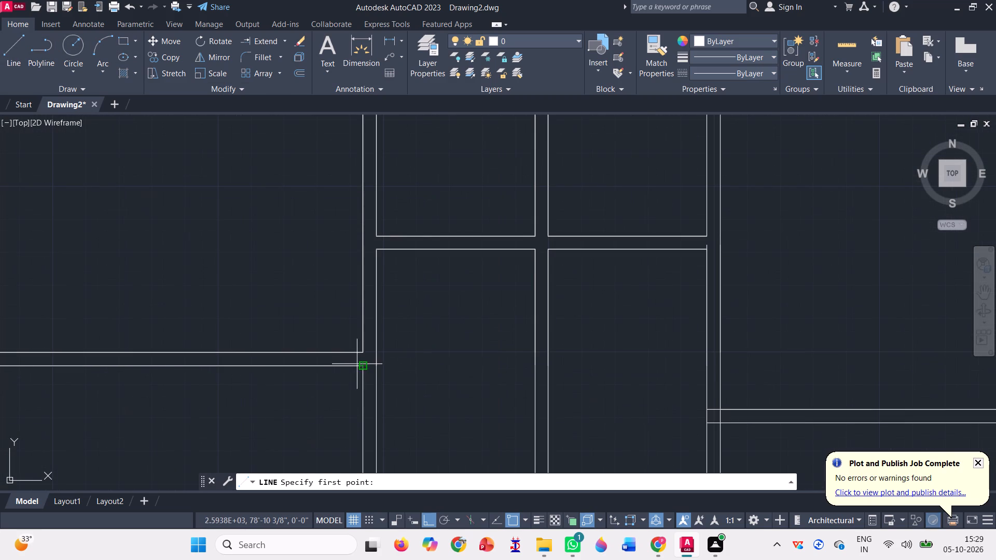
left_click(364, 364)
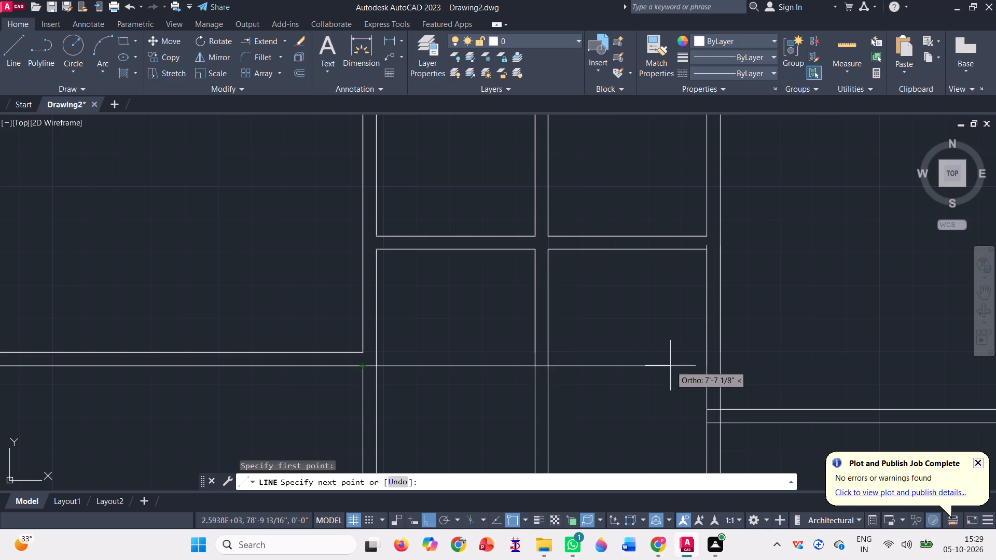
left_click(703, 366)
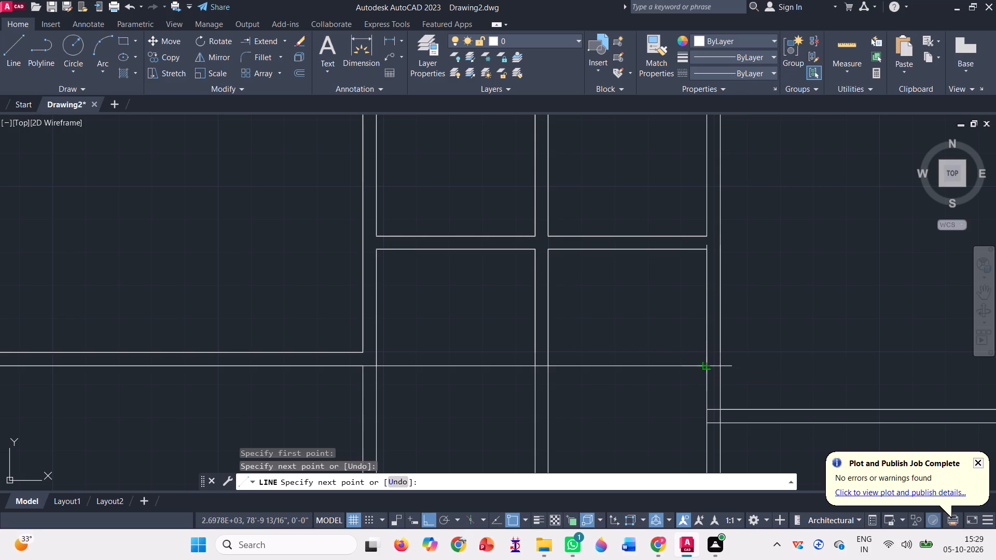
key("space")
scroll(491, 288, "down", 1)
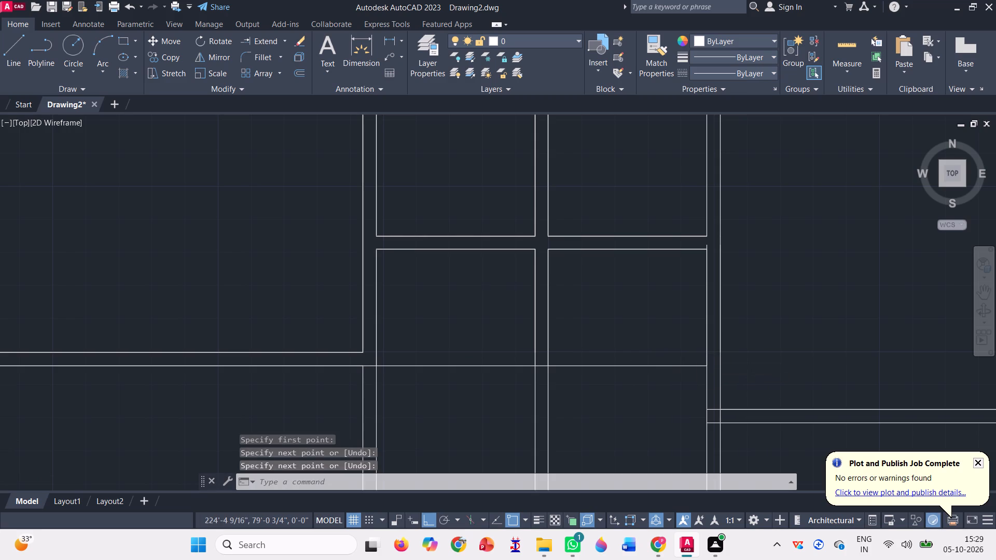
Move the top-right room's bottom partition up so its lower line aligns with the horizontal line across the middle rooms.
left_click(165, 40)
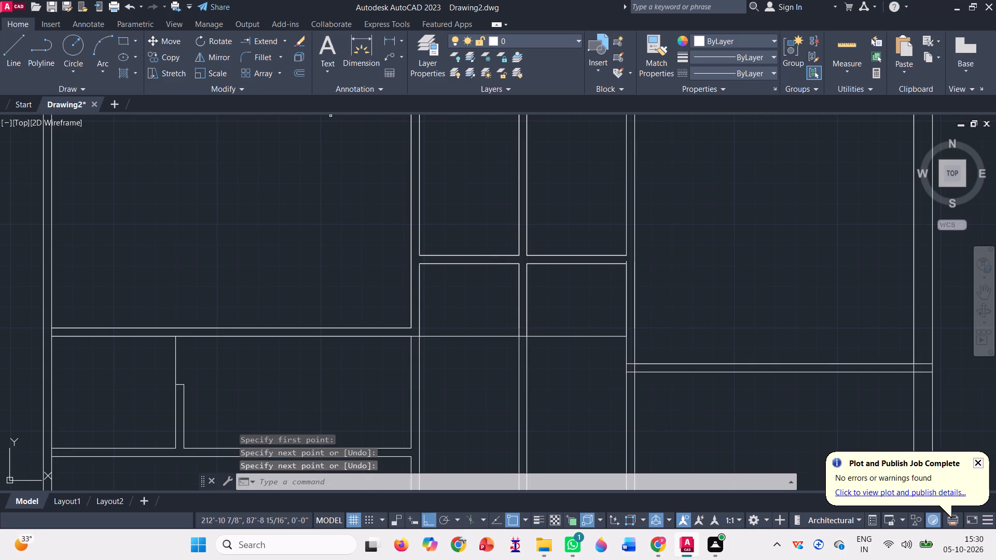
left_click(706, 367)
left_click(704, 401)
left_click(719, 379)
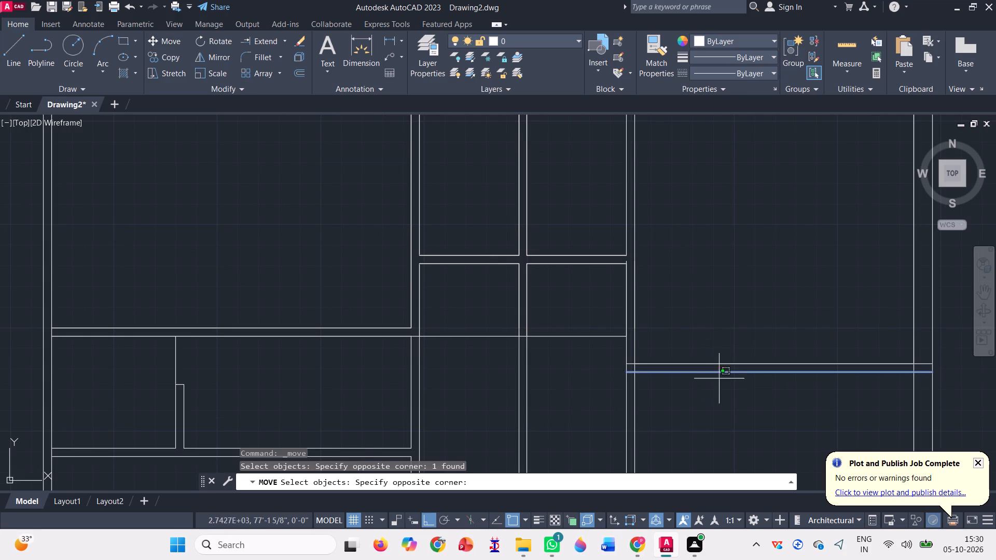
left_click(719, 337)
scroll(623, 363, "up", 2)
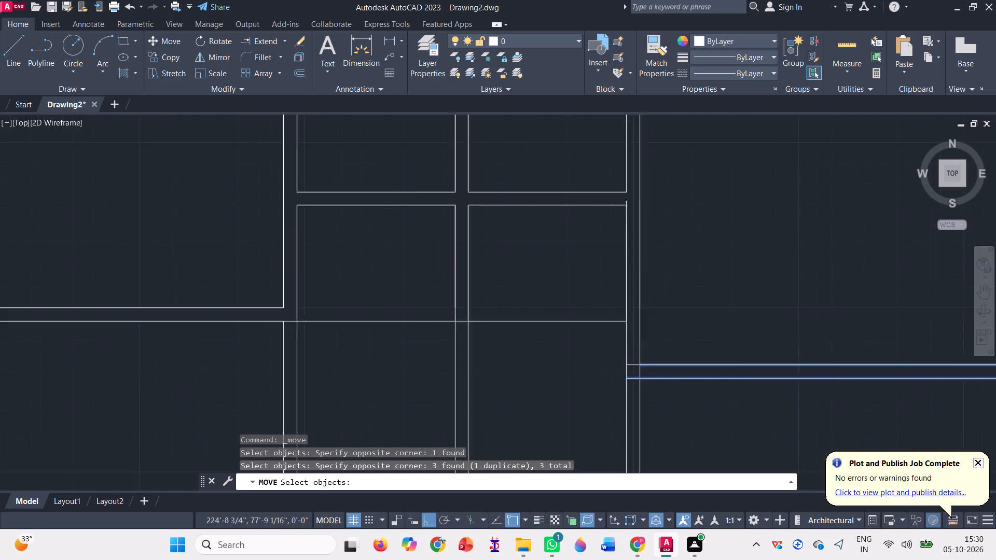
scroll(623, 363, "up", 1)
left_click(645, 371)
left_click(645, 361)
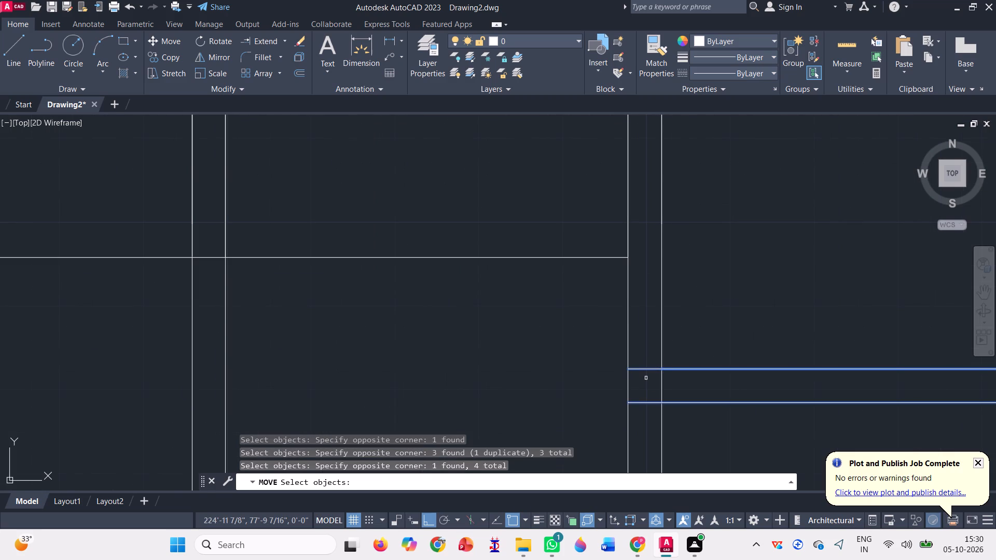
key("space")
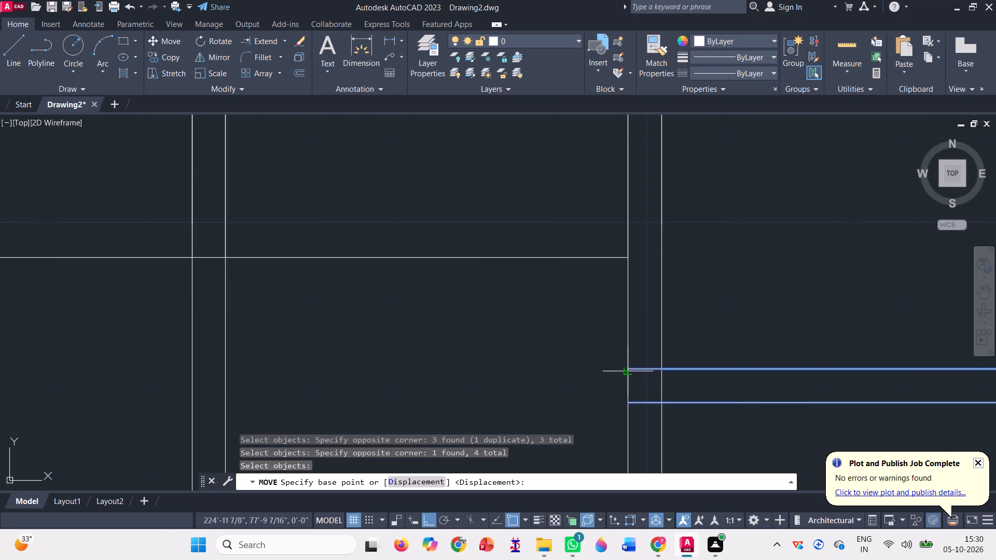
scroll(641, 360, "down", 1)
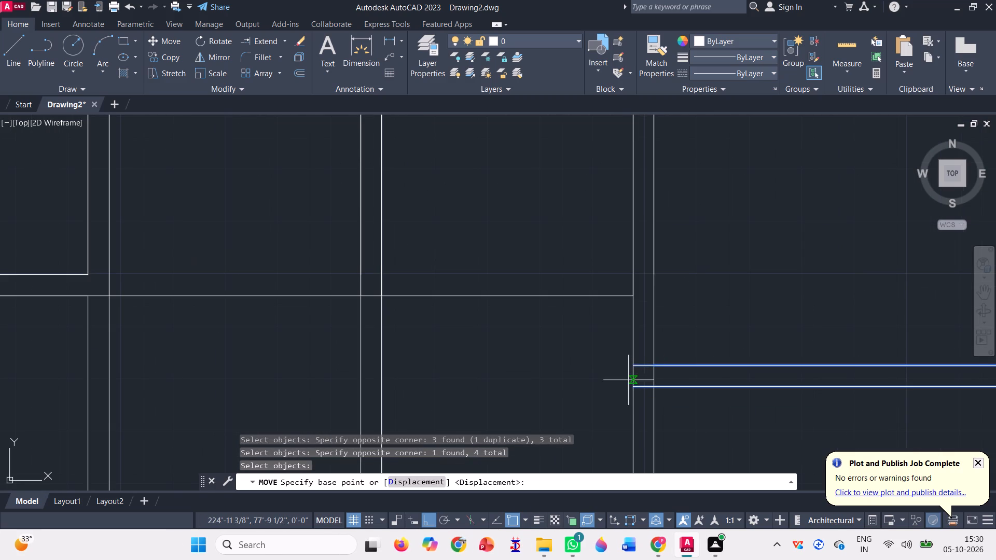
left_click(632, 385)
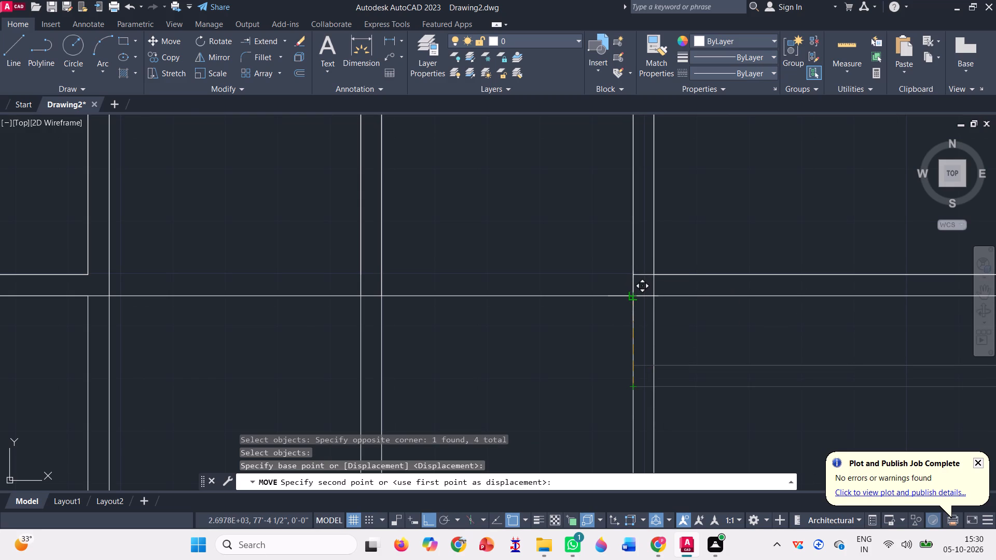
left_click(632, 299)
scroll(618, 302, "down", 2)
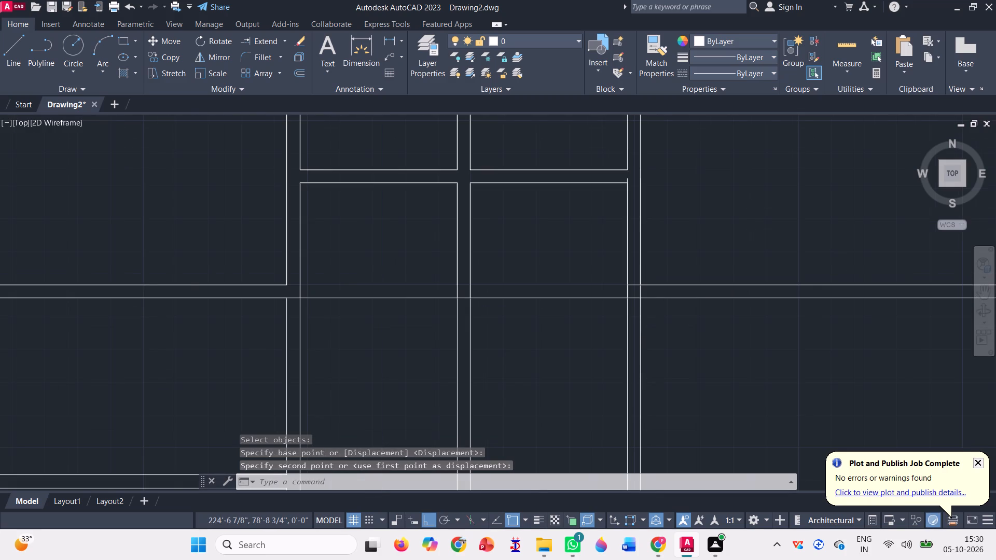
key("Escape")
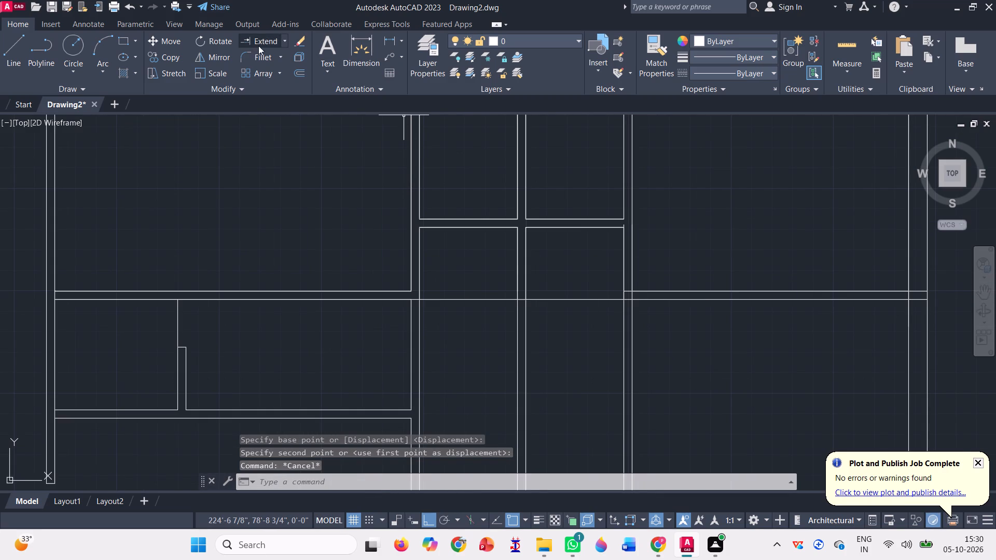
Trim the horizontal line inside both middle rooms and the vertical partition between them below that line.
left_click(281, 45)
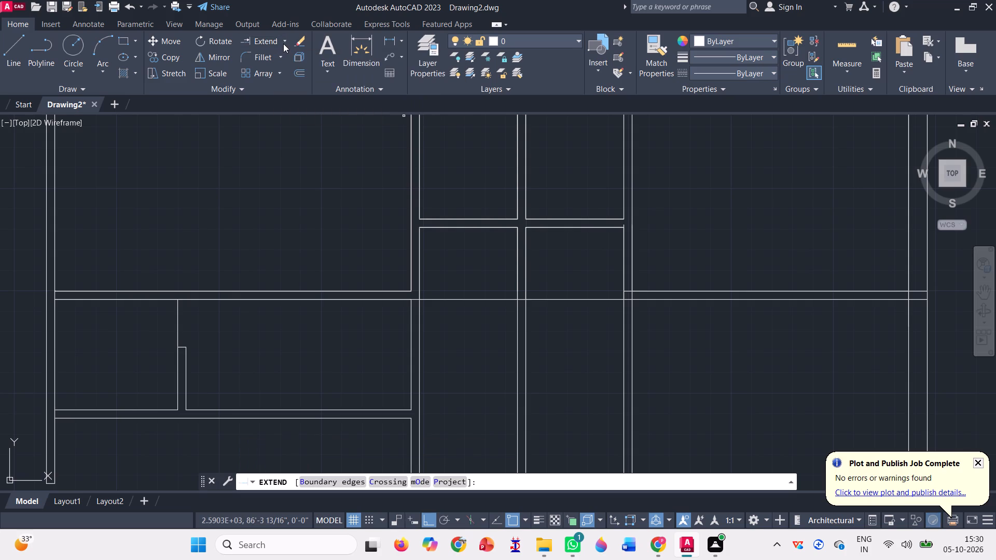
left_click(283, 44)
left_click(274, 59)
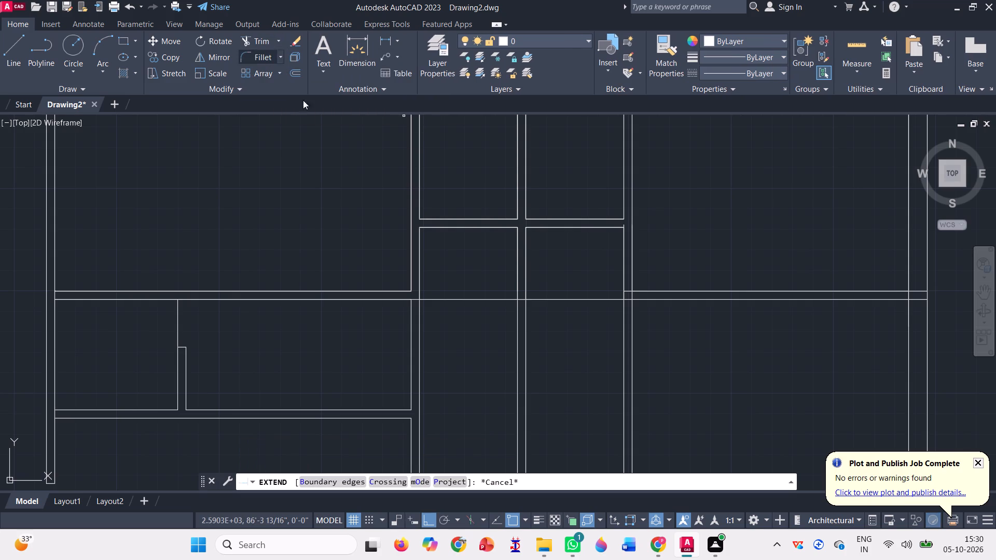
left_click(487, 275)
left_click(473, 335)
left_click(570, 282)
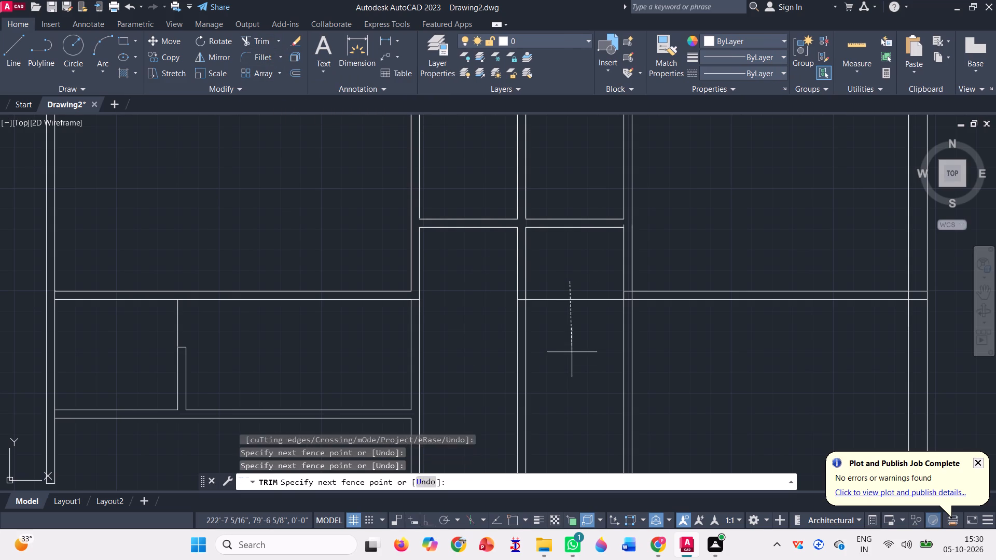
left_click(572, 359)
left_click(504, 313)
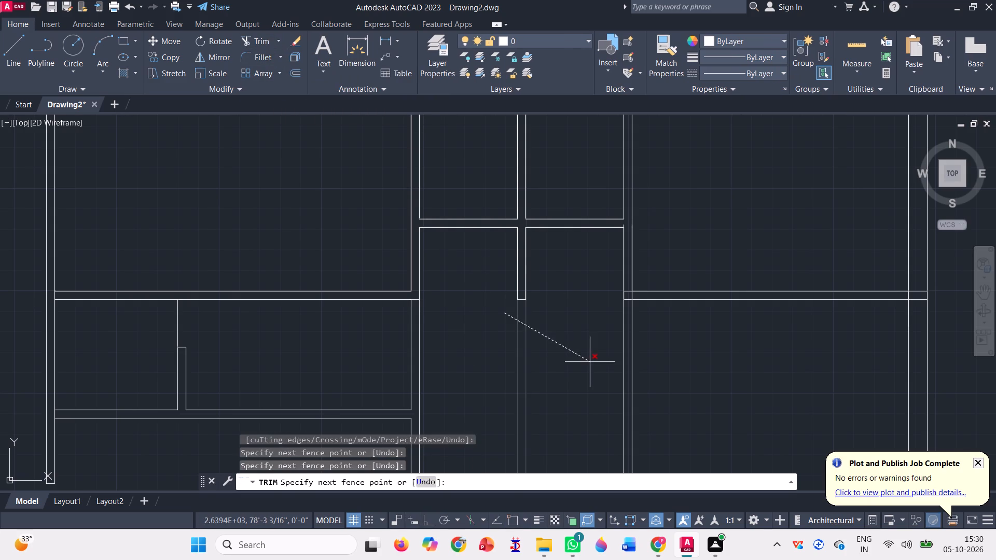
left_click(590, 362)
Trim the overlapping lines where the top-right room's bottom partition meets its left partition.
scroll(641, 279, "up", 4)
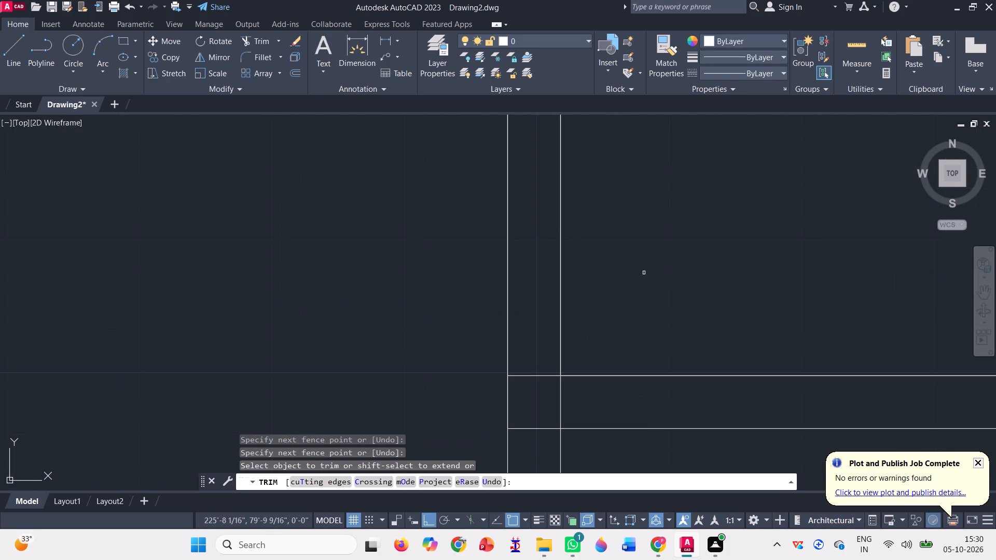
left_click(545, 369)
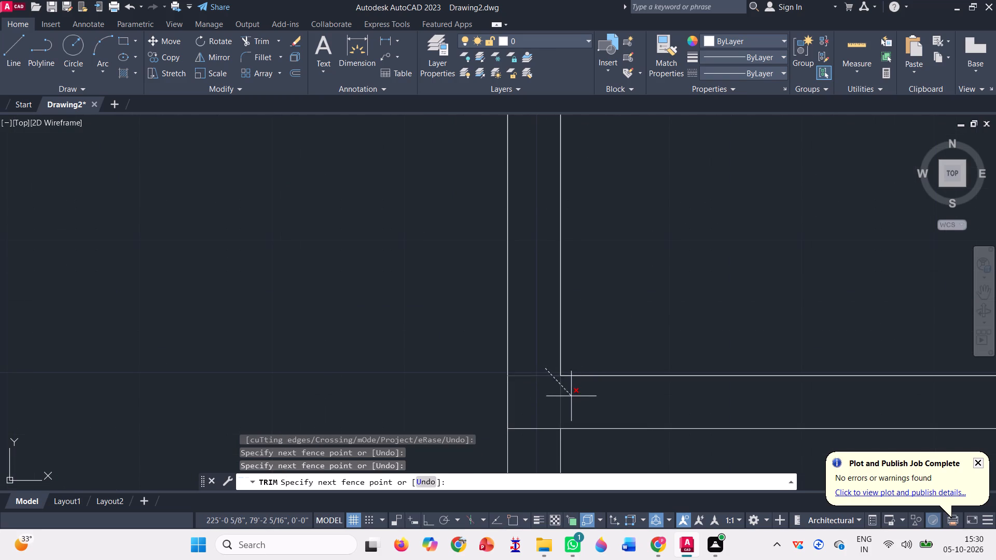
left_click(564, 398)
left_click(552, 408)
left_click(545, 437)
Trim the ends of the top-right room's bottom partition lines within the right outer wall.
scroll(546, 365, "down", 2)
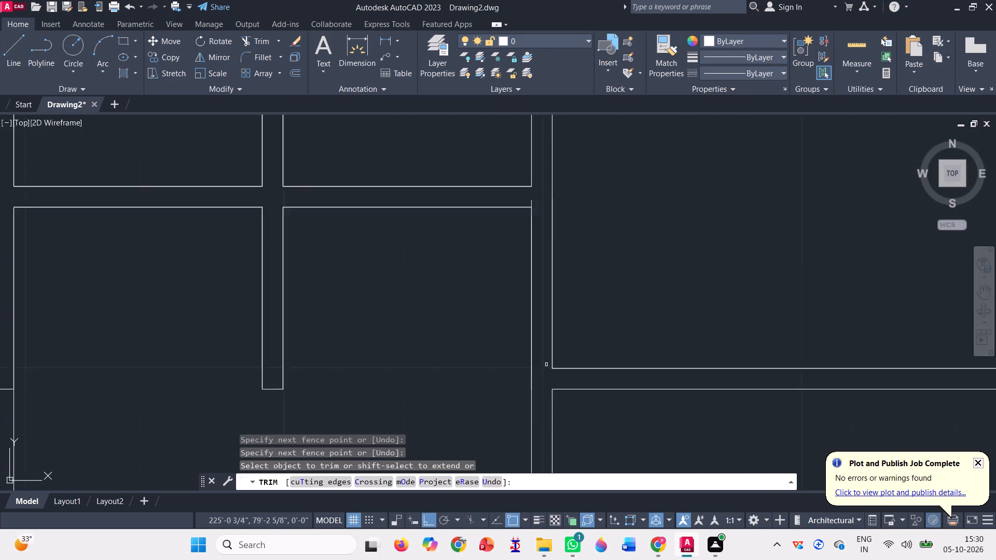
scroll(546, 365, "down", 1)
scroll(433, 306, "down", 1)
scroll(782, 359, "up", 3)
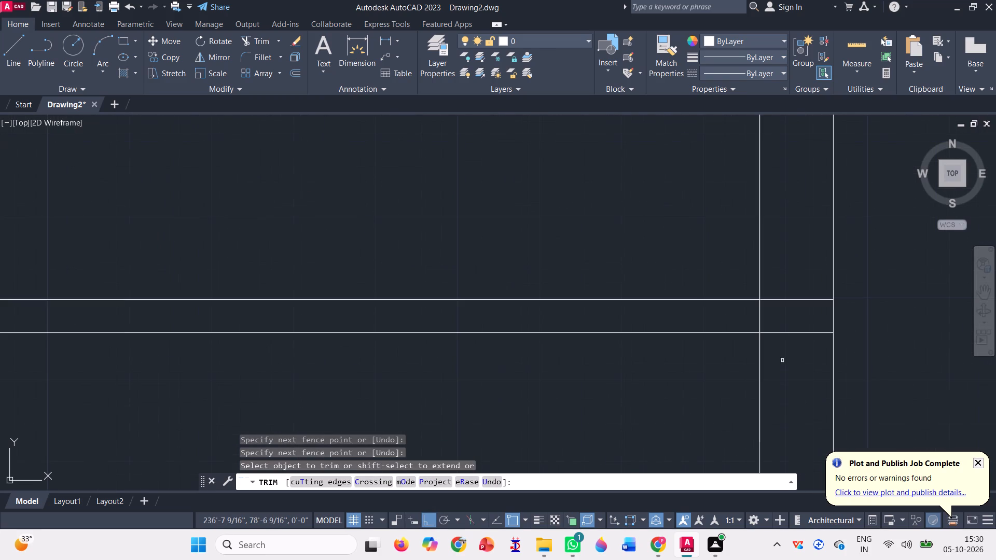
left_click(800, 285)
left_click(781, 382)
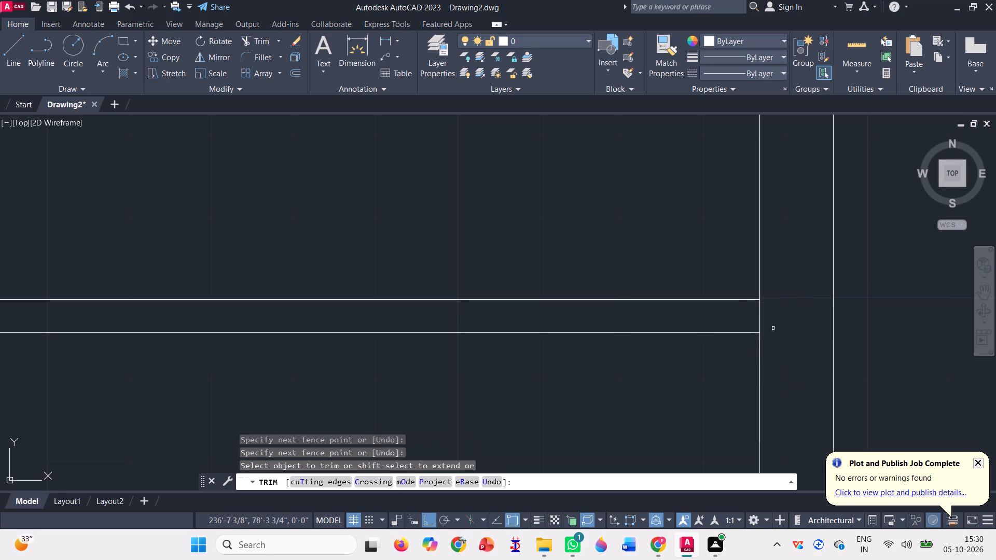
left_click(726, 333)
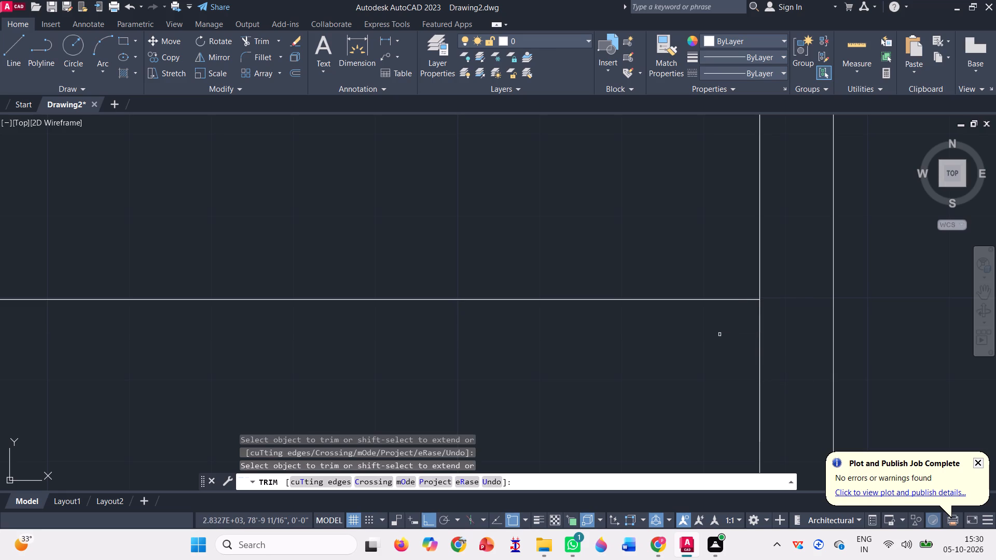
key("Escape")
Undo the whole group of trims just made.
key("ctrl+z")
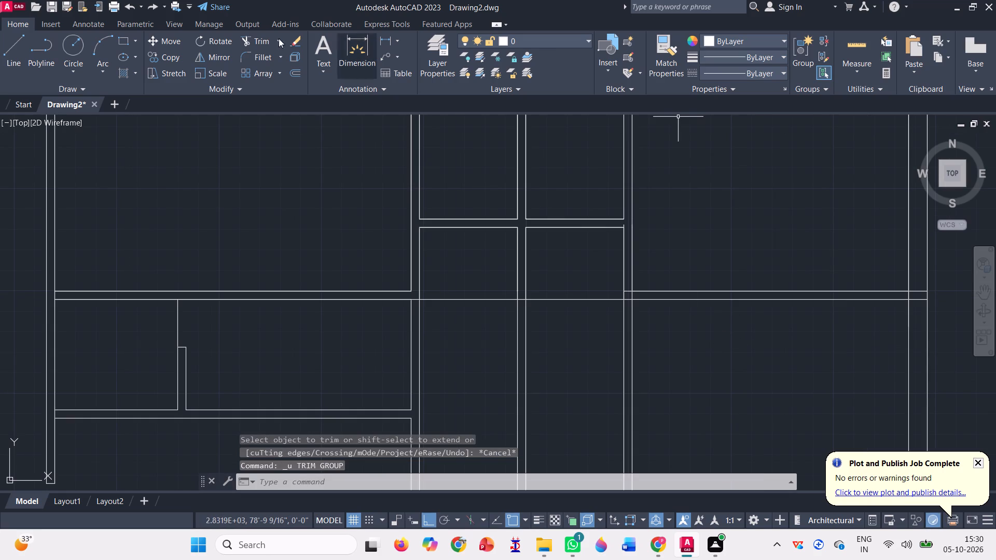
Trim the horizontal line inside both middle rooms and the vertical partition between them below that line.
left_click(250, 44)
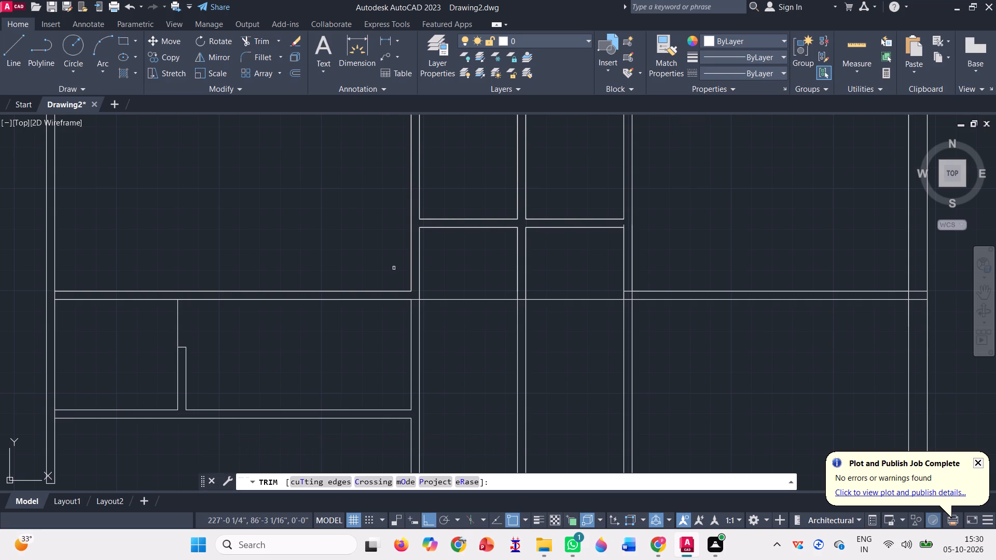
left_click(479, 317)
left_click_drag(499, 274, 504, 273)
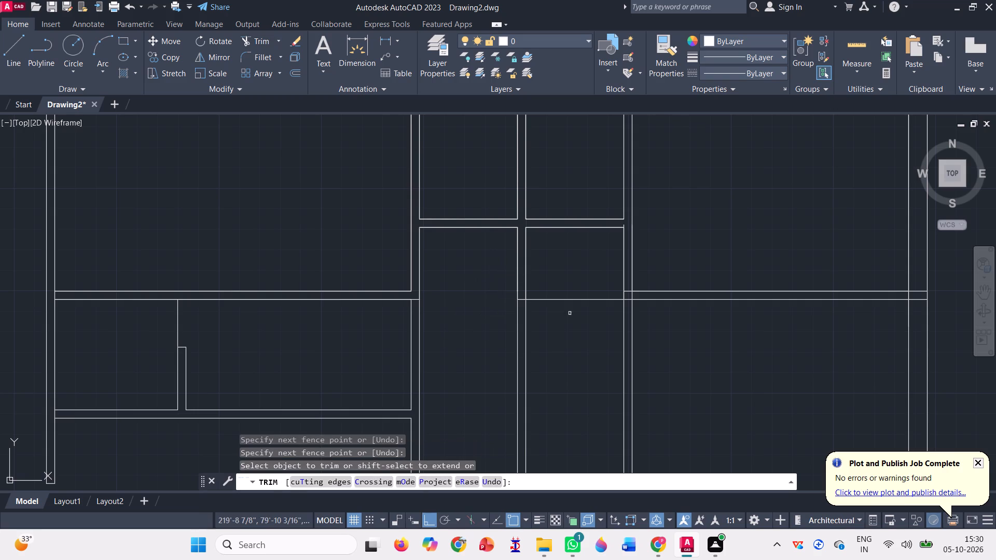
left_click(607, 338)
left_click(612, 270)
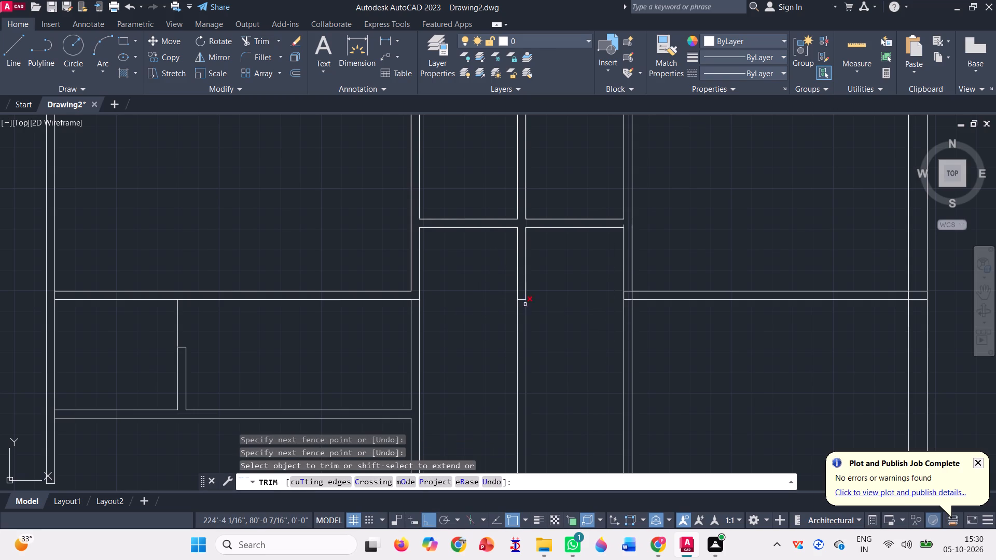
left_click(502, 362)
left_click(541, 350)
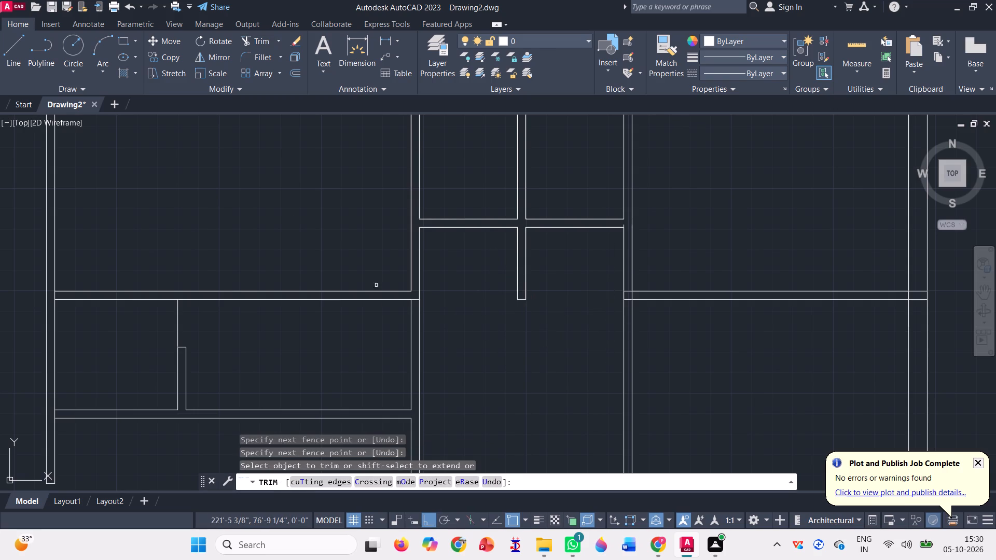
Trim the leftover piece of horizontal line inside the vertical partition beside the top-left room's bottom corner.
scroll(411, 306, "up", 4)
left_click(430, 284)
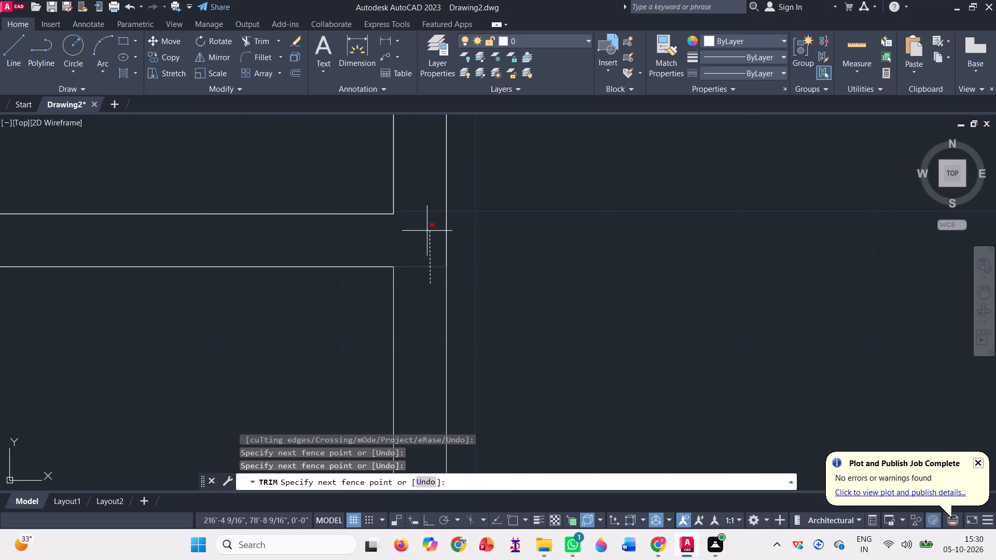
left_click(427, 231)
Trim the top-right room's bottom partition lines inside the right outer wall and open the wall's inner line between them.
scroll(417, 237, "down", 5)
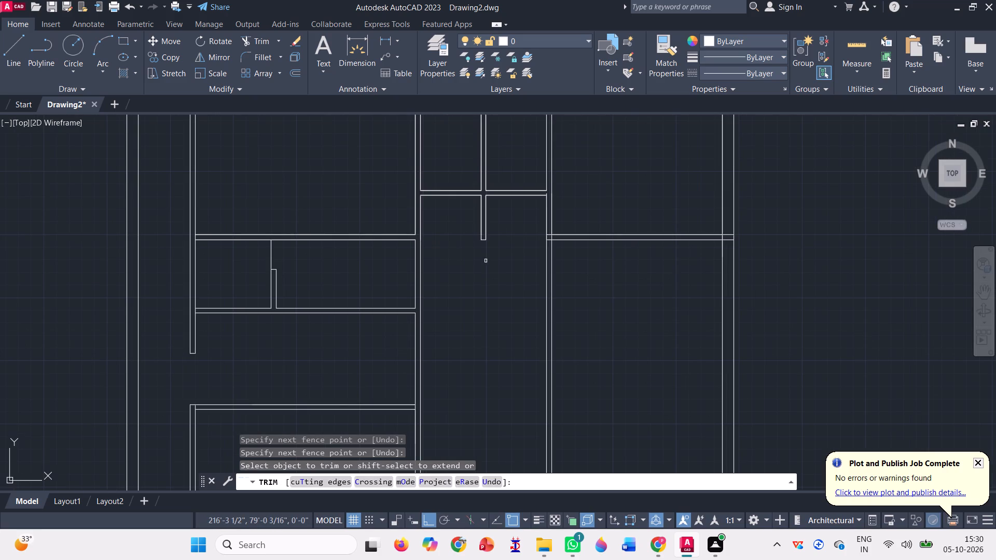
scroll(735, 216, "up", 4)
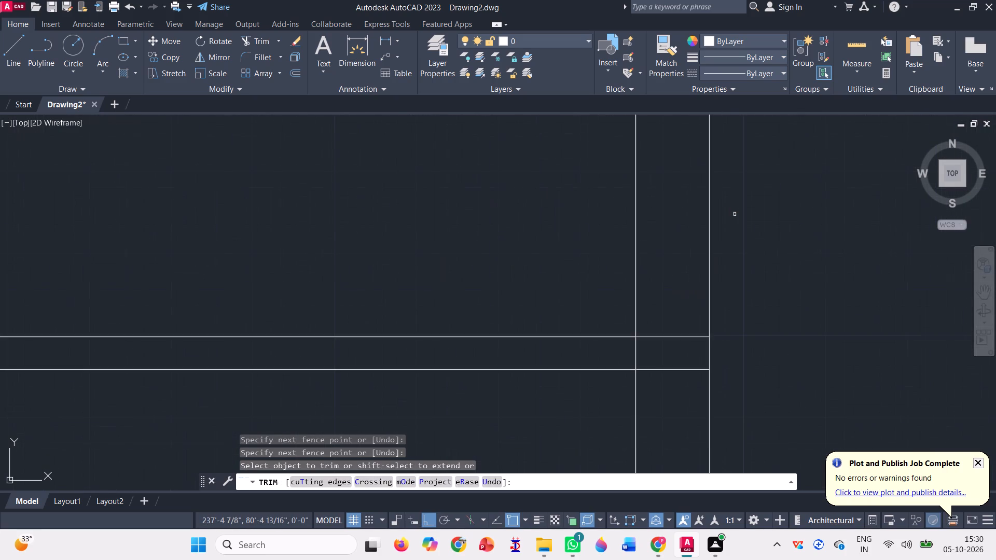
scroll(673, 447, "up", 2)
left_click(654, 330)
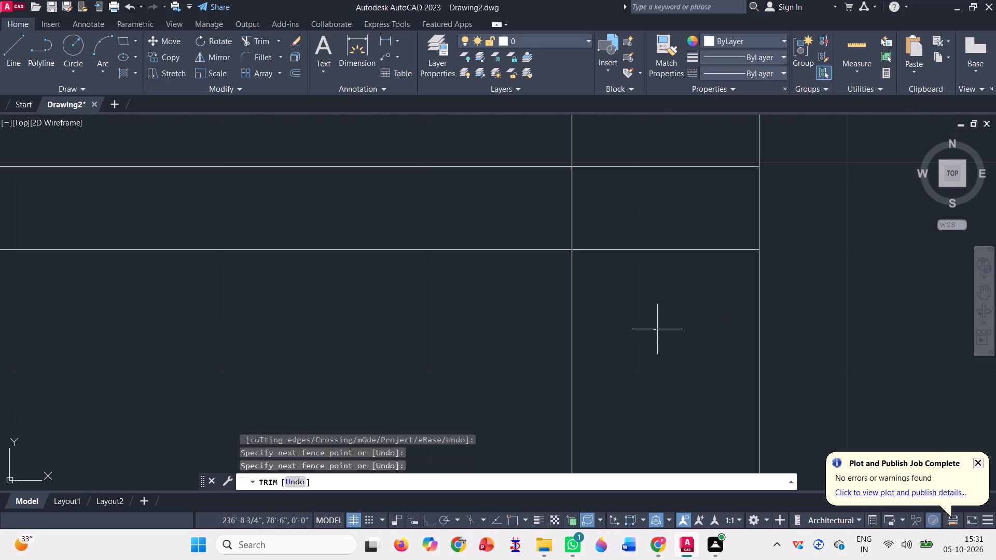
left_click(633, 156)
left_click(505, 210)
left_click(649, 195)
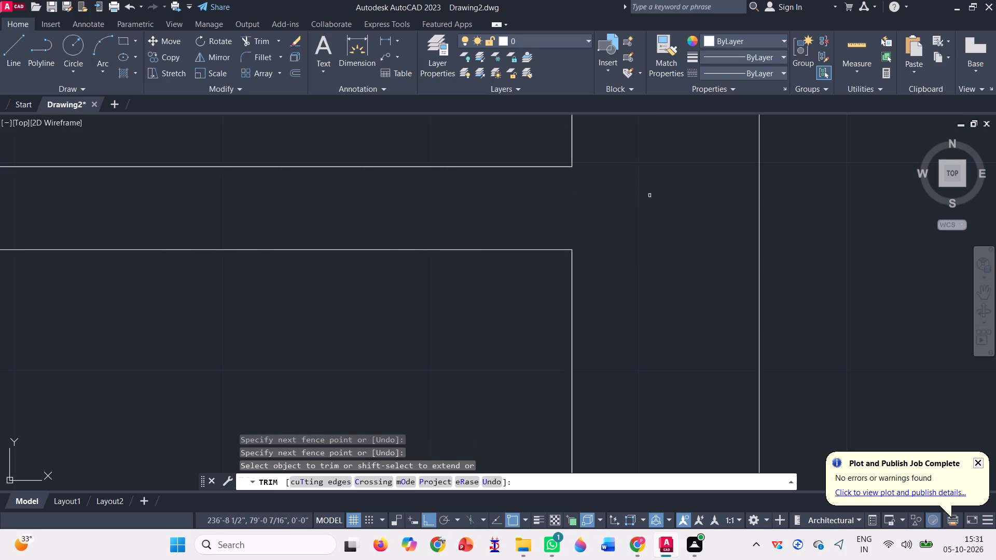
Trim the top-right room's bottom partition lines inside its left partition and open that partition's near line at the junction.
scroll(649, 195, "down", 4)
scroll(161, 204, "up", 2)
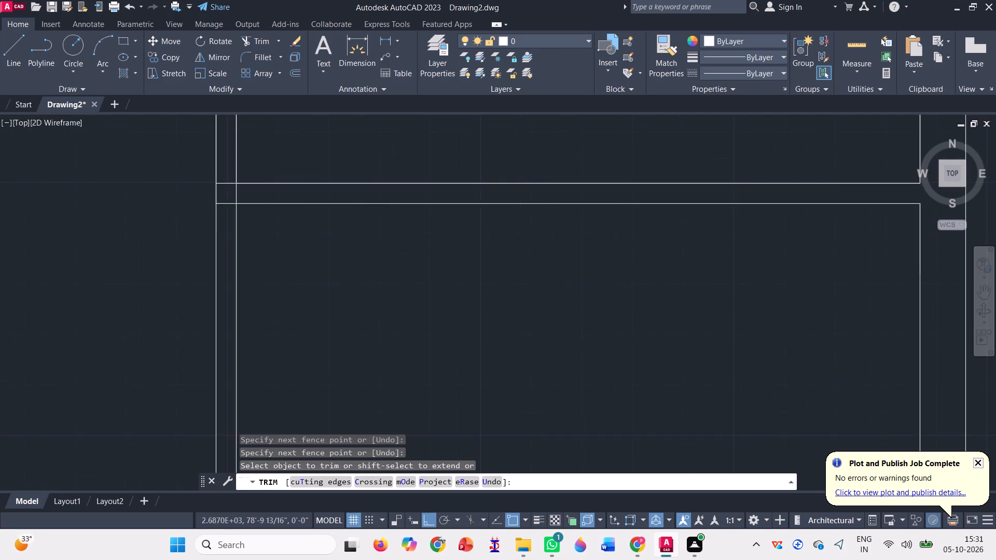
scroll(161, 204, "up", 3)
scroll(411, 235, "down", 1)
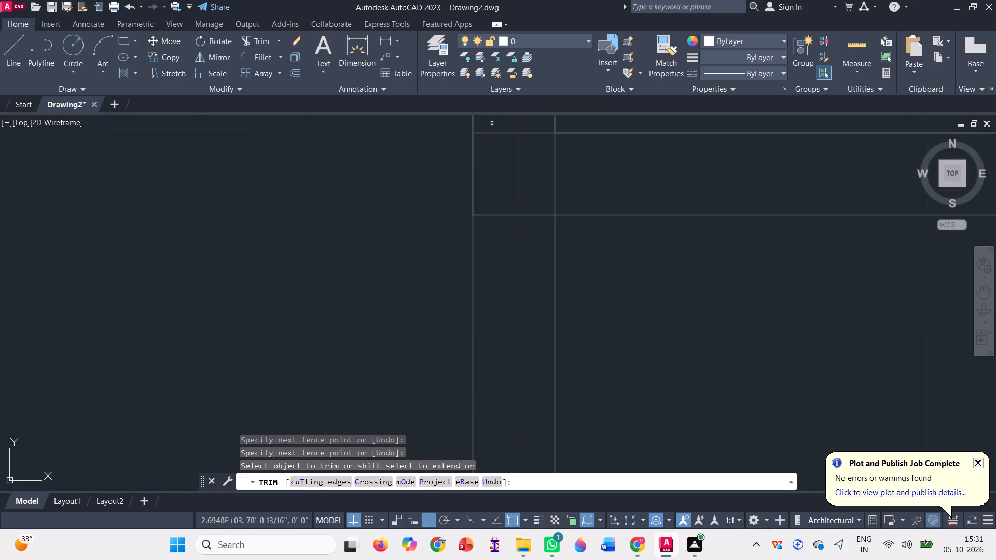
left_click(494, 121)
left_click(505, 237)
left_click(574, 160)
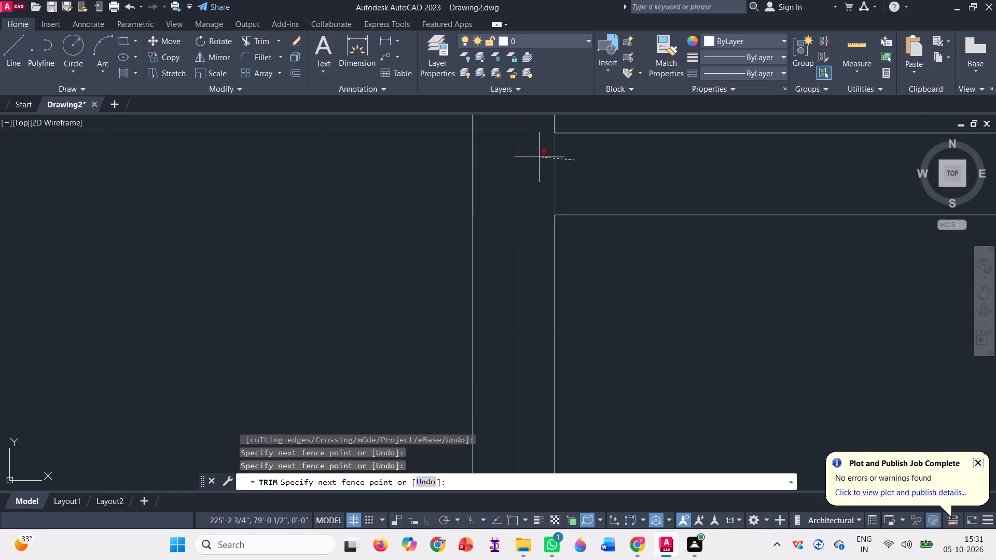
left_click(539, 159)
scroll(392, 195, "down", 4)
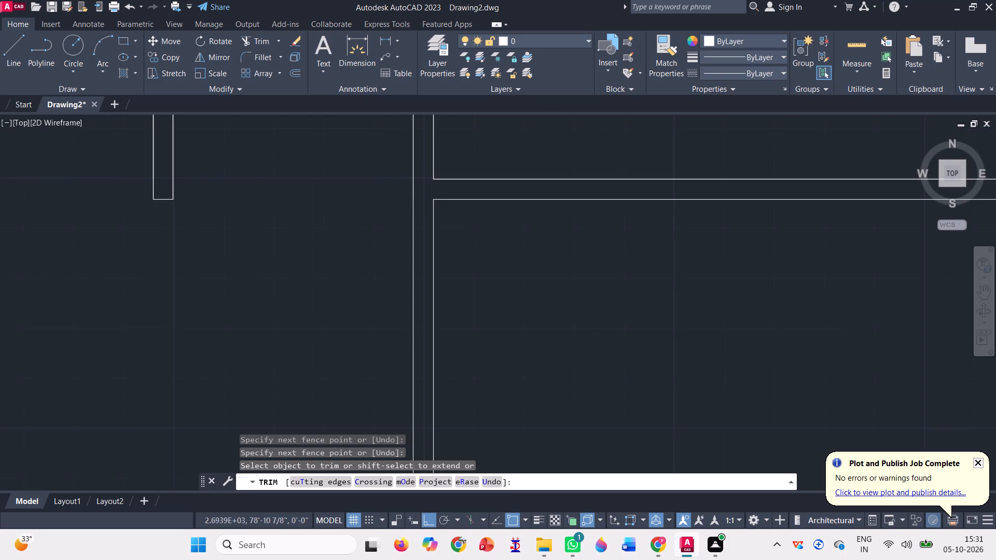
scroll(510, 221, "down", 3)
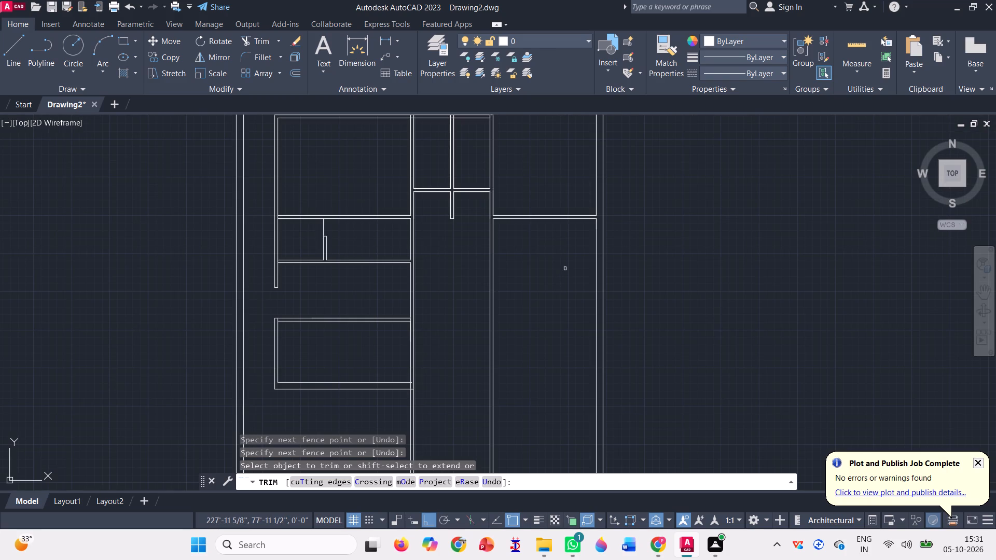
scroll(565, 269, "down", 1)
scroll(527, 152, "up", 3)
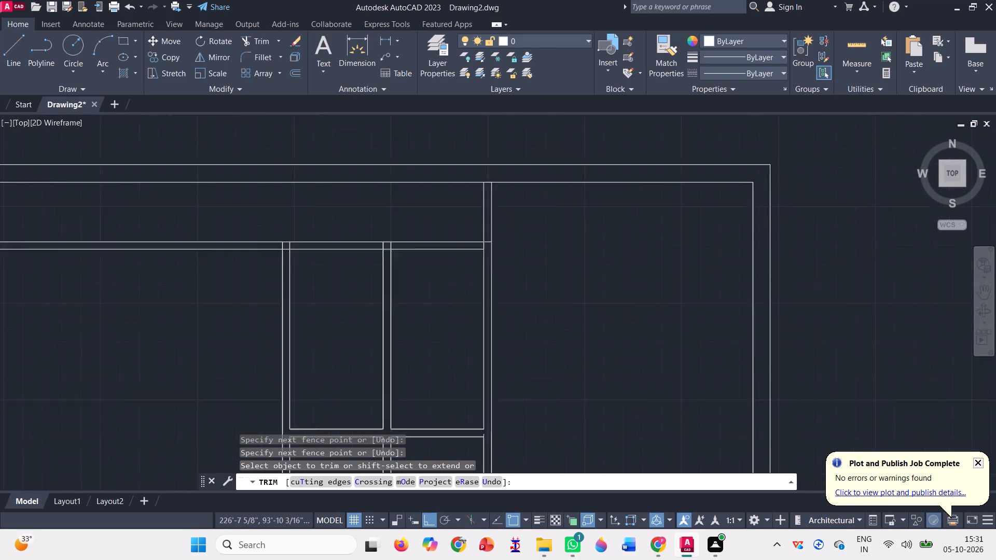
Trim the outer wall's inner top line and the corridor partition's upper line where they cross inside the top-right room's left partition.
scroll(527, 146, "up", 1)
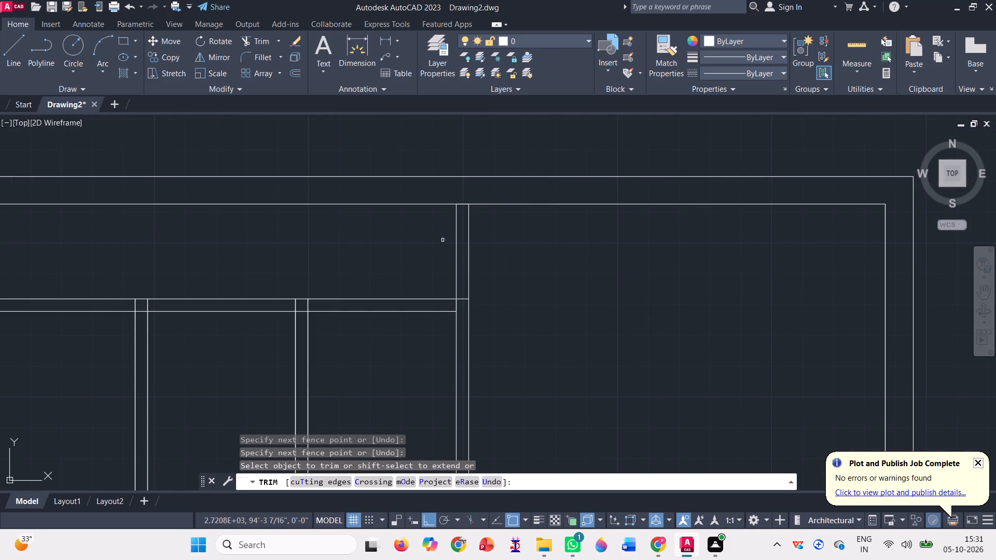
scroll(463, 205, "up", 5)
left_click(415, 236)
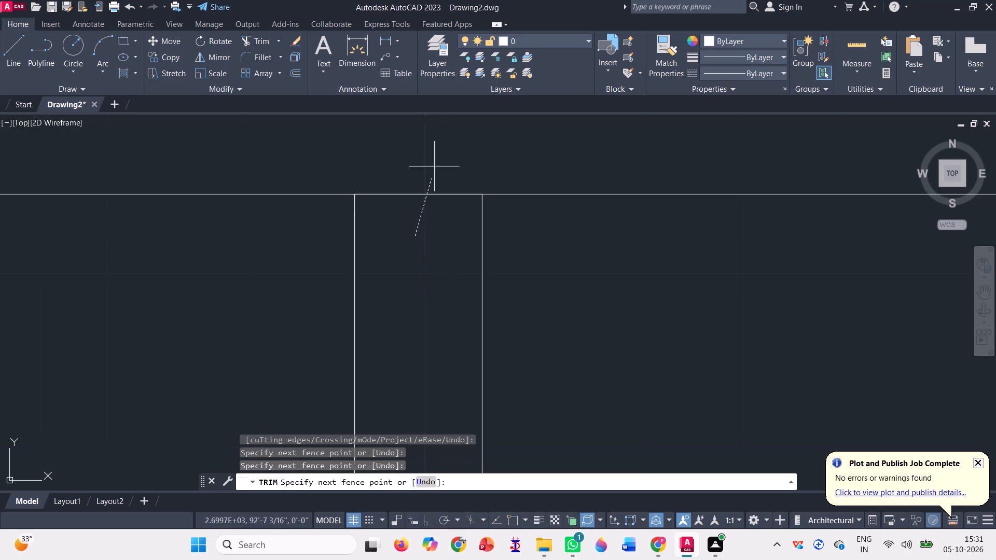
left_click(428, 148)
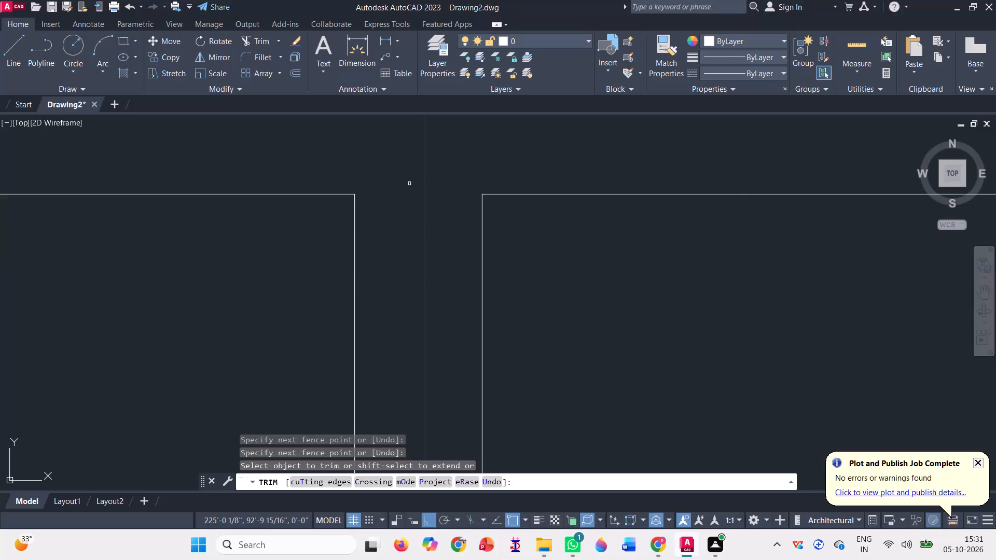
scroll(440, 149, "down", 3)
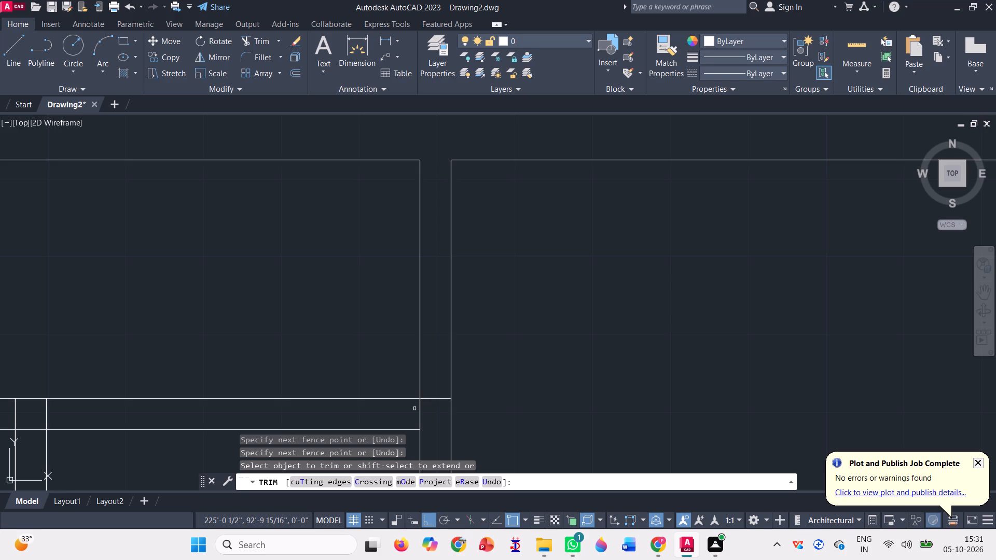
left_click(414, 409)
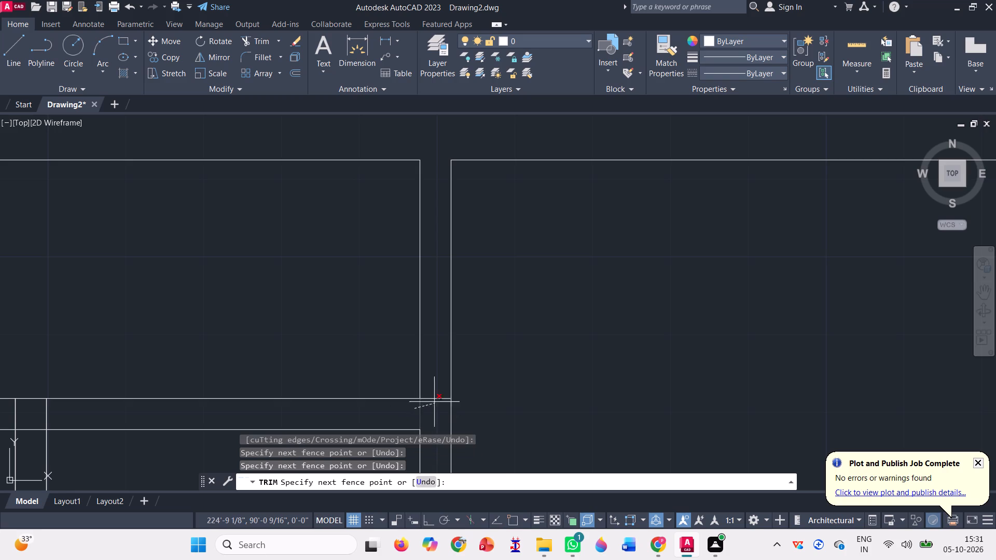
left_click(434, 395)
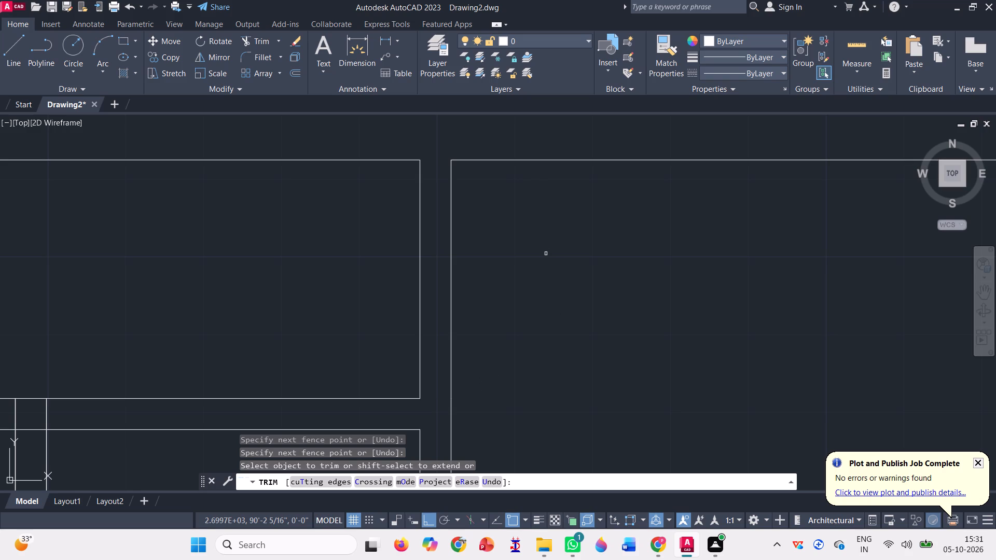
Trim the partition between the two small upper rooms inside the corridor partition, and open the lower corridor line between its faces.
scroll(546, 254, "down", 3)
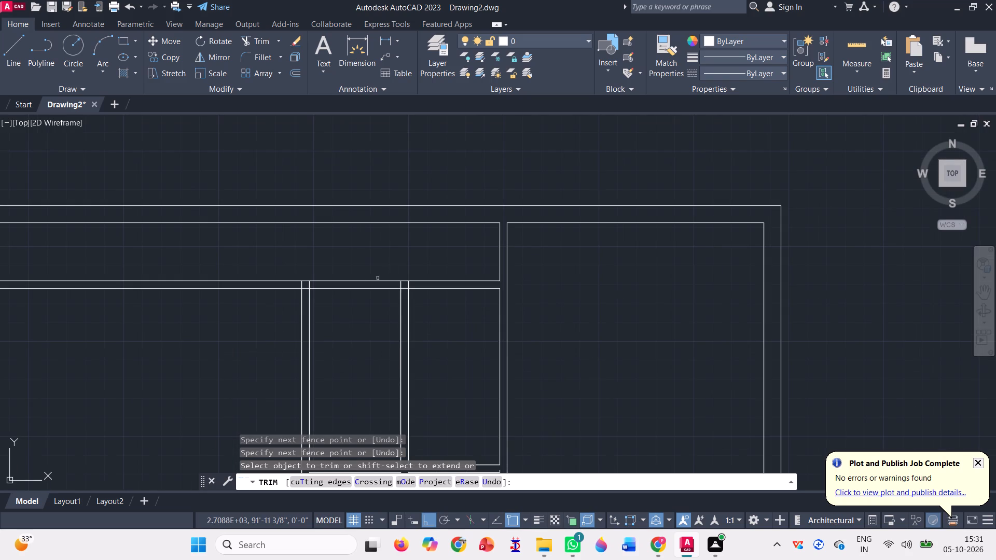
scroll(401, 292, "up", 7)
left_click(314, 177)
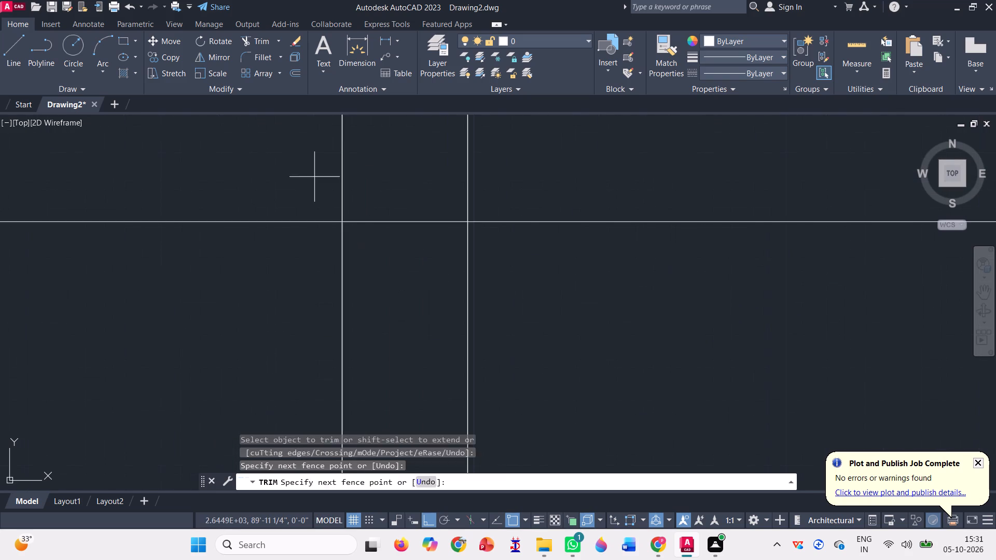
left_click(423, 258)
left_click(454, 171)
left_click(522, 149)
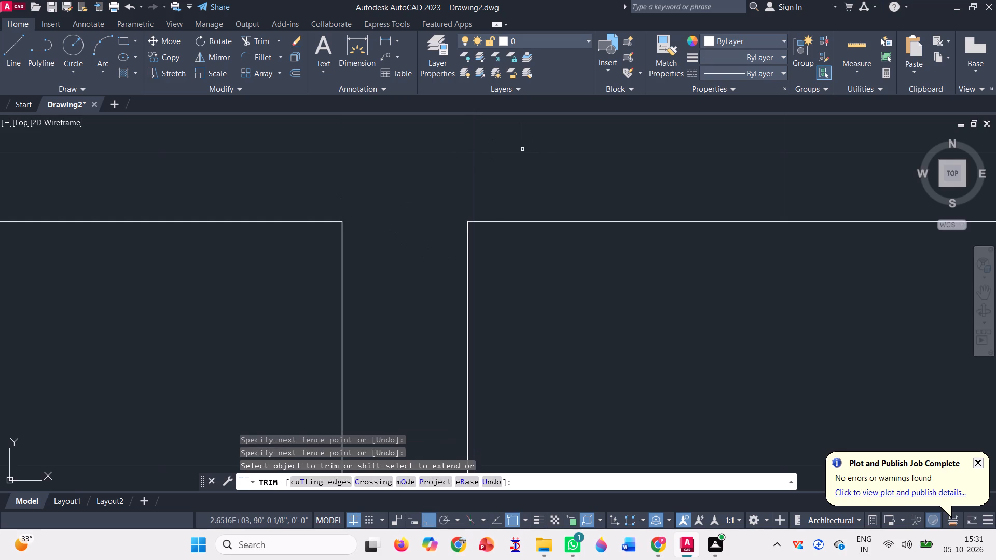
Trim the partition between the top-left room and small rooms inside the corridor partition, and open the lower corridor line there.
scroll(522, 149, "down", 1)
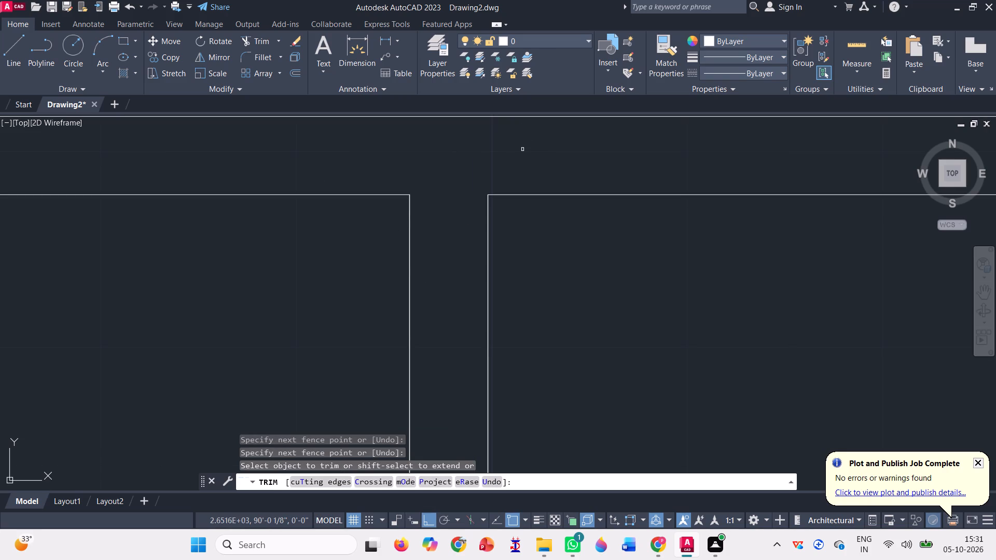
scroll(522, 149, "down", 2)
scroll(522, 149, "up", 1)
scroll(522, 149, "down", 2)
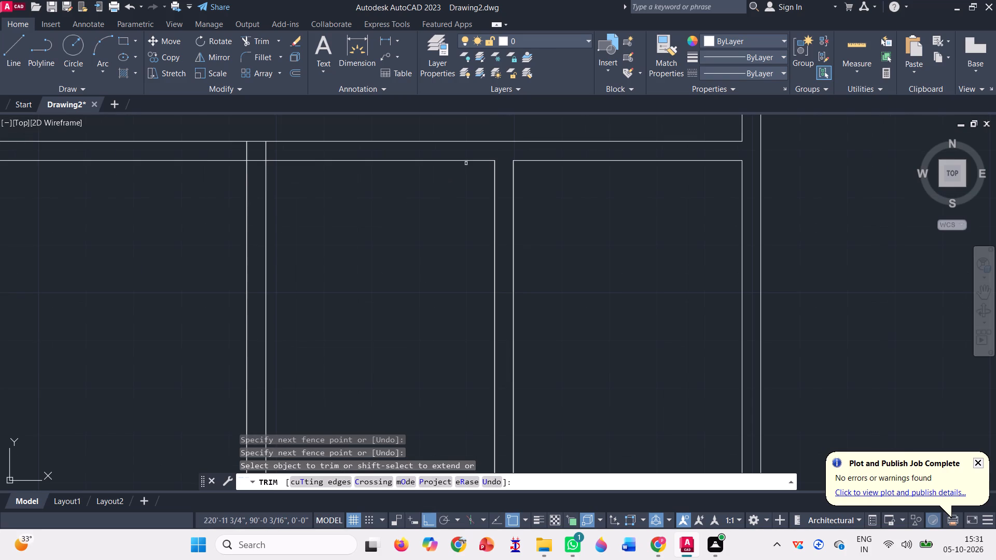
scroll(251, 129, "up", 4)
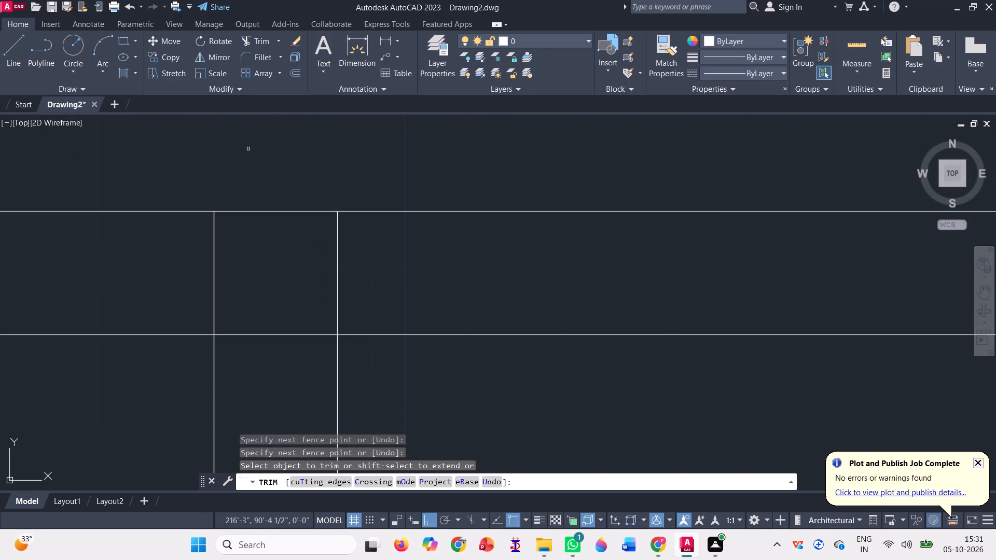
left_click(185, 259)
left_click(271, 364)
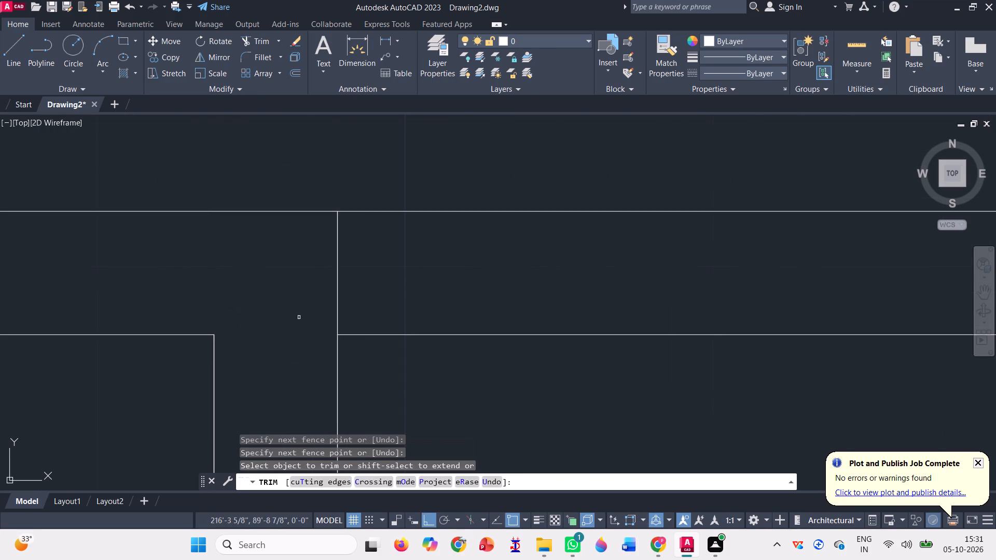
left_click(306, 307)
left_click(432, 282)
scroll(487, 245, "down", 4)
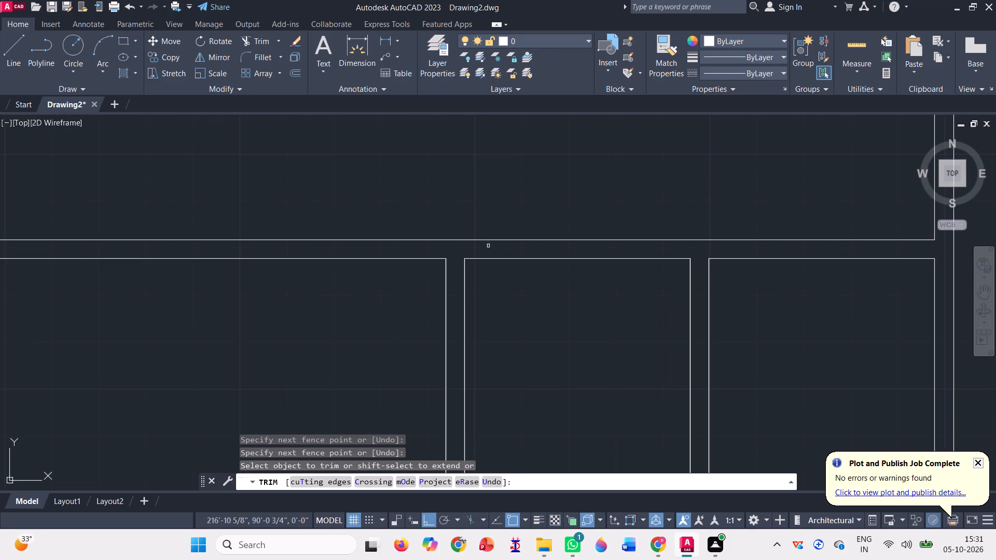
Trim the left partition's inner line at the junction with the top-left room's bottom partition.
scroll(655, 247, "down", 3)
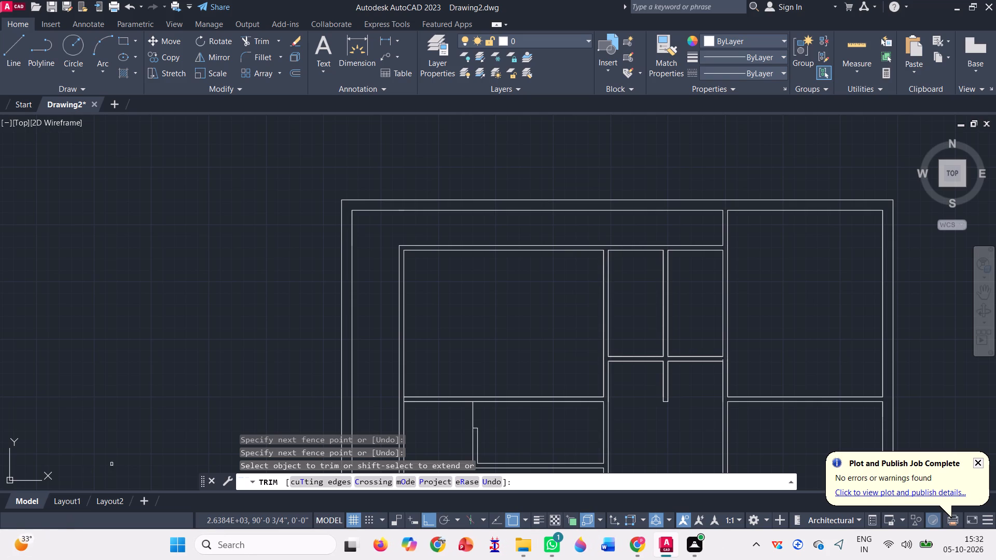
scroll(412, 406, "up", 4)
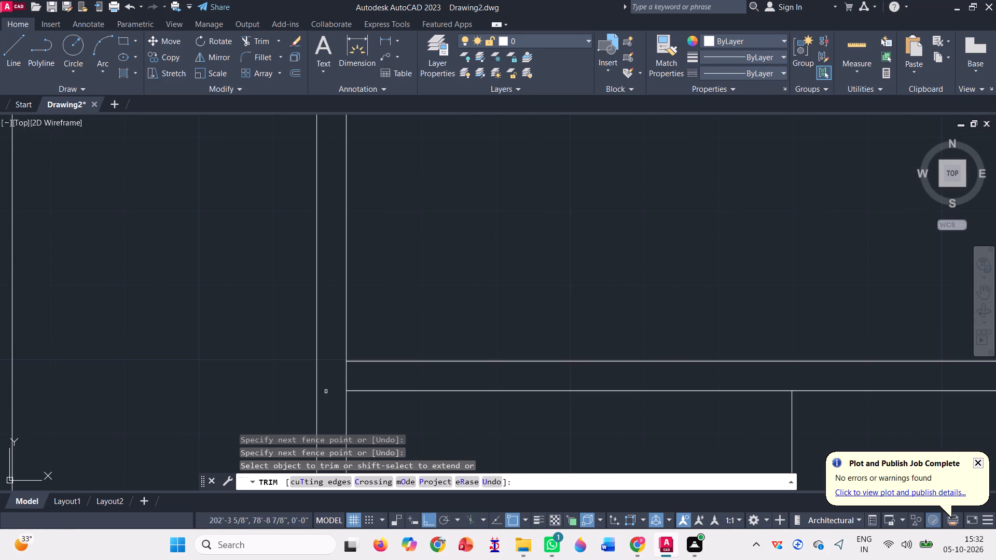
left_click(336, 371)
left_click(360, 382)
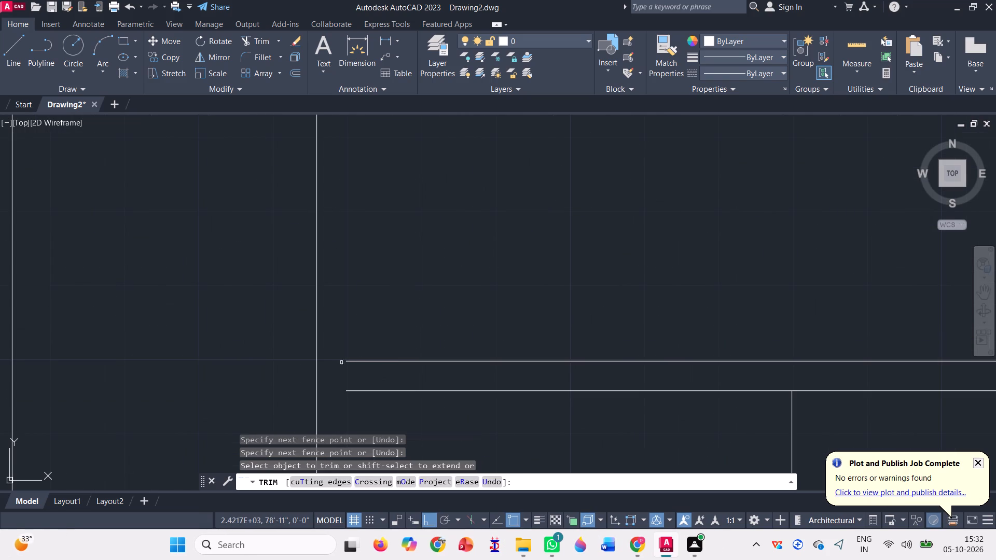
scroll(329, 359, "down", 5)
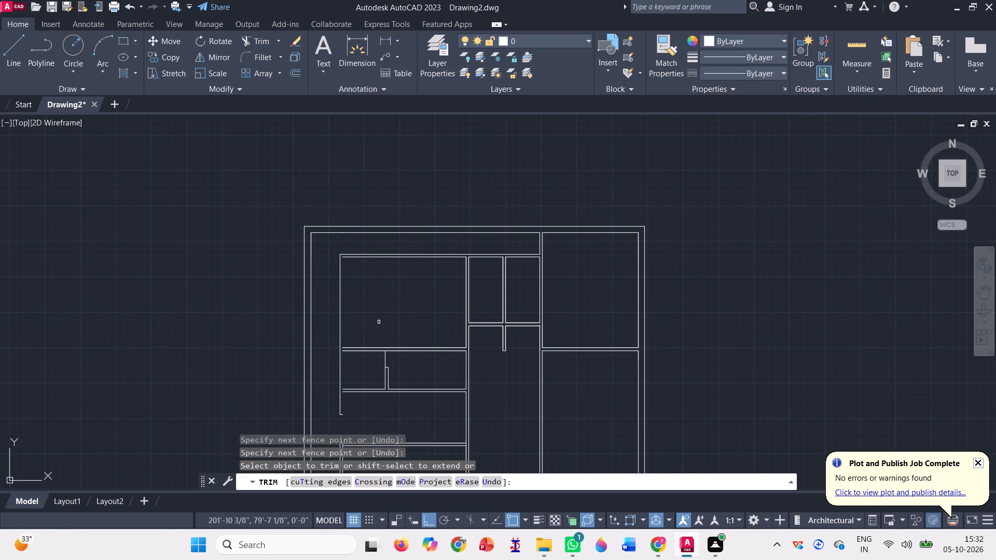
key("Escape")
Draw the left partition's inner line in segments from its lower end cap up to the lower line of the top-left room's bottom partition.
left_click(15, 59)
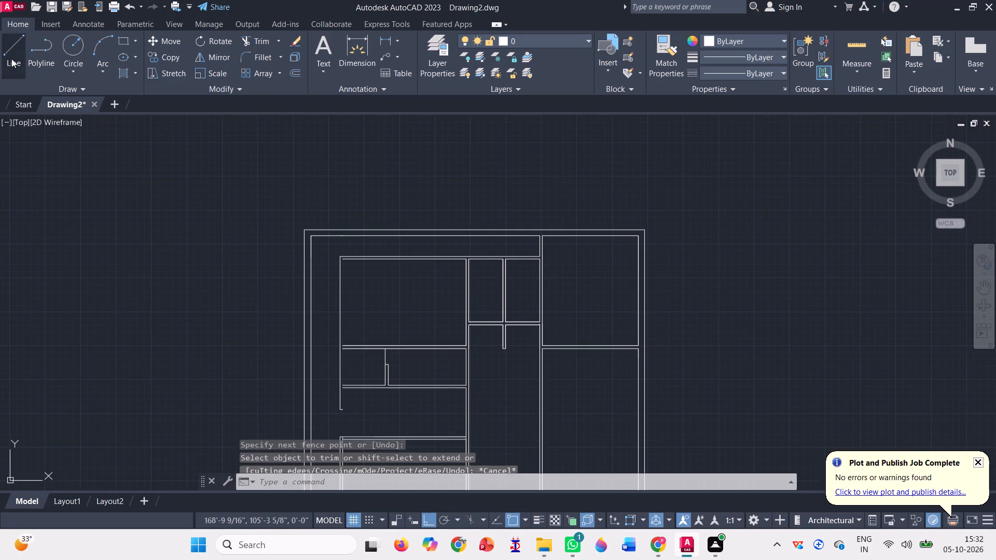
scroll(369, 419, "up", 2)
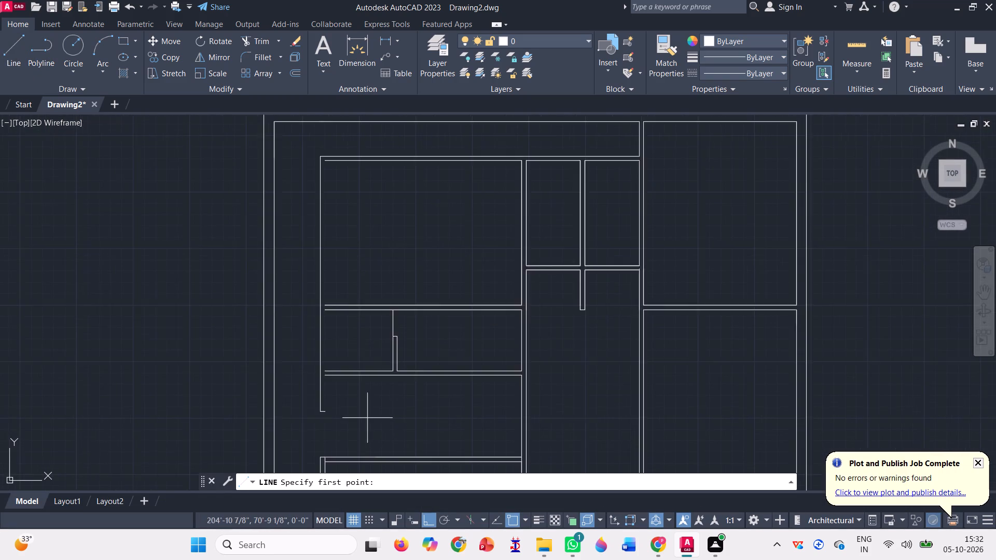
scroll(367, 418, "up", 1)
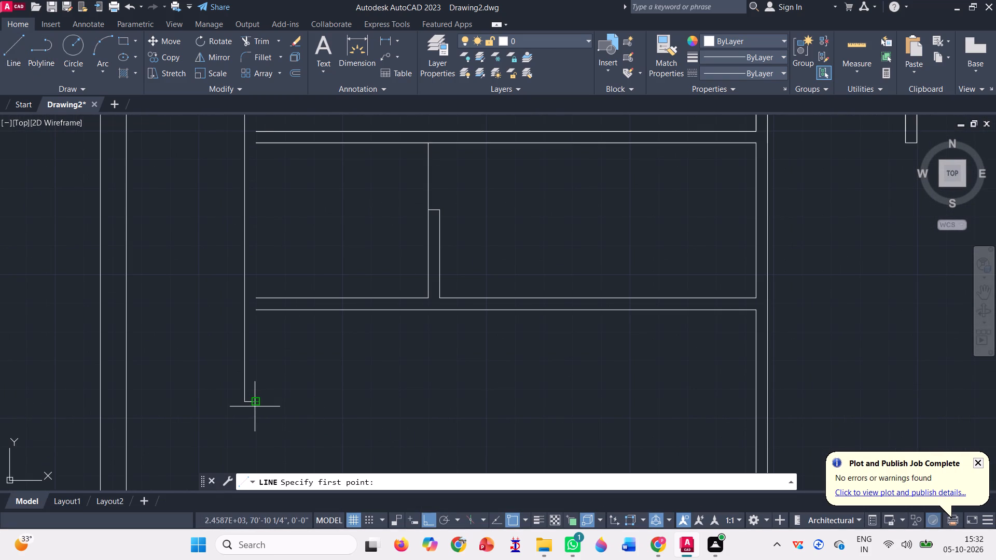
left_click(256, 402)
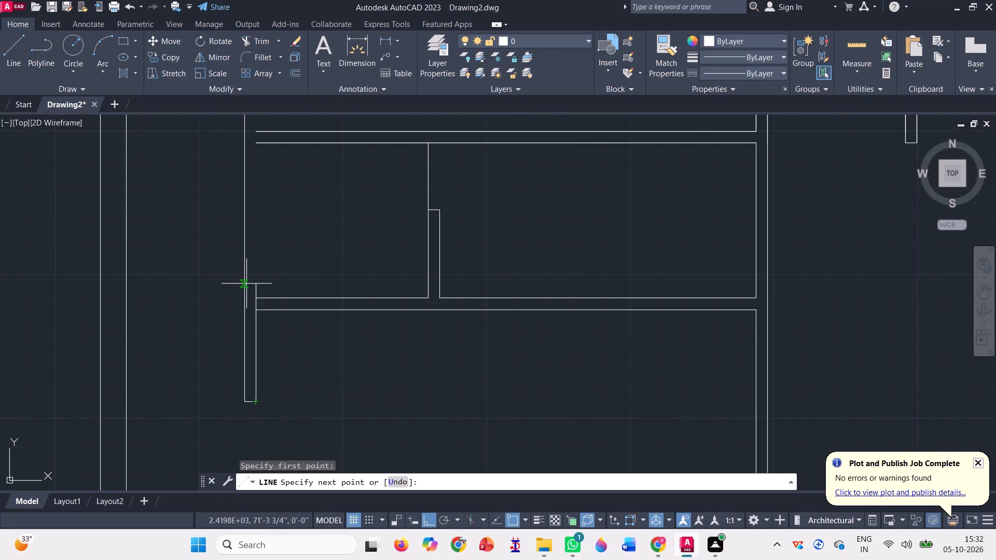
scroll(254, 314, "up", 5)
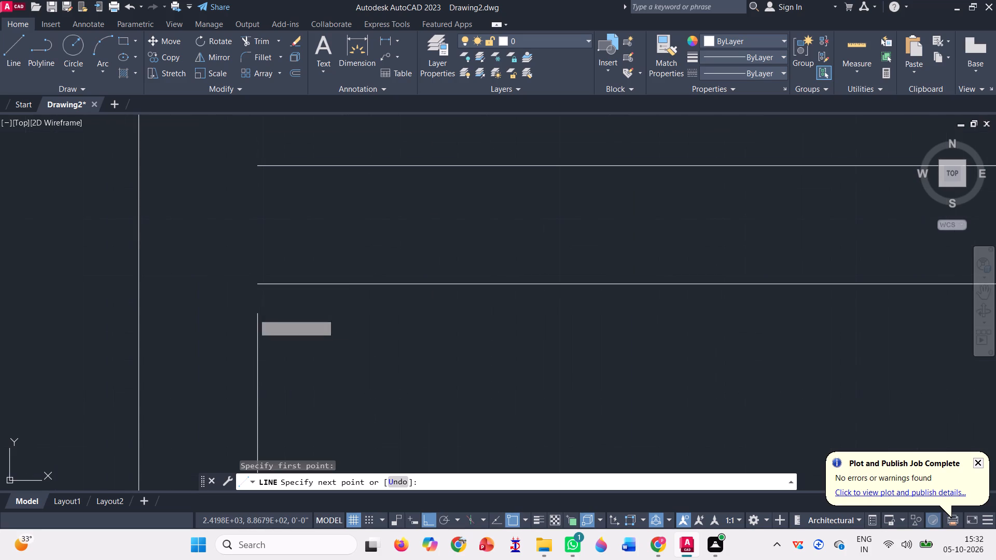
left_click(255, 288)
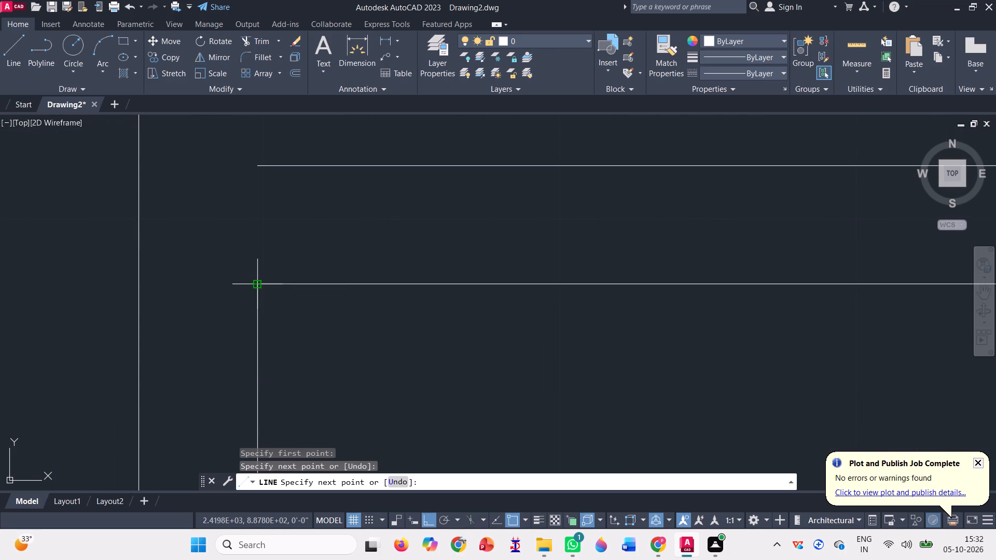
scroll(241, 302, "down", 4)
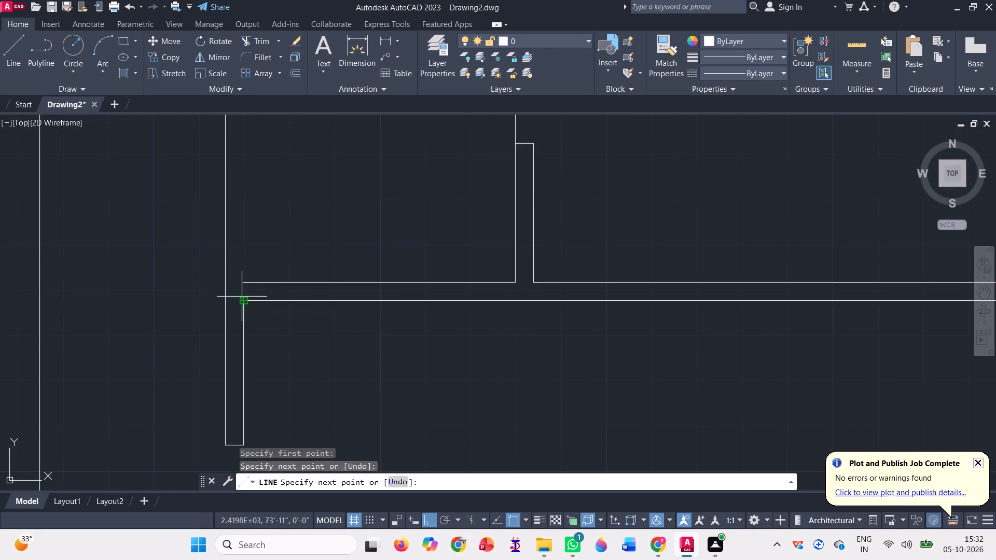
left_click(245, 286)
scroll(248, 318, "down", 1)
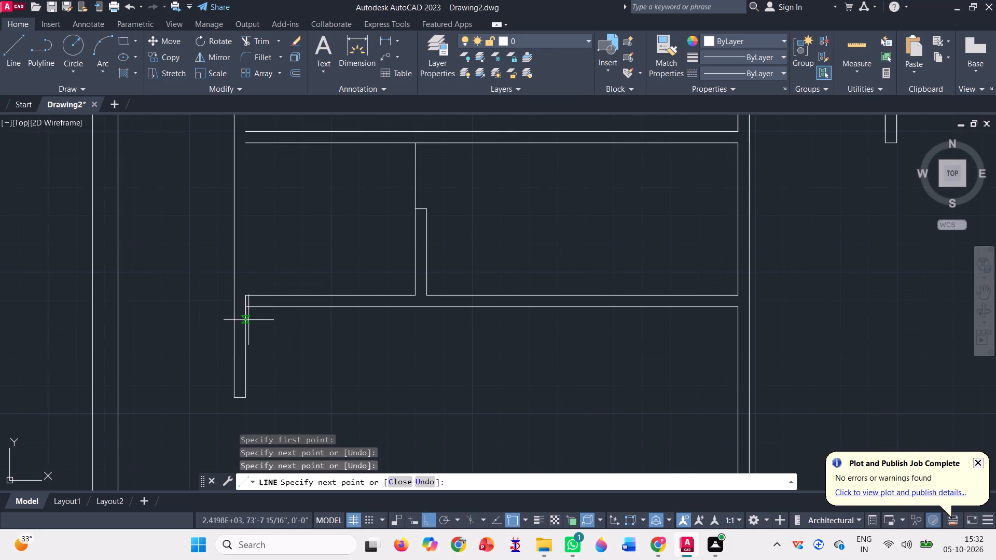
left_click(247, 145)
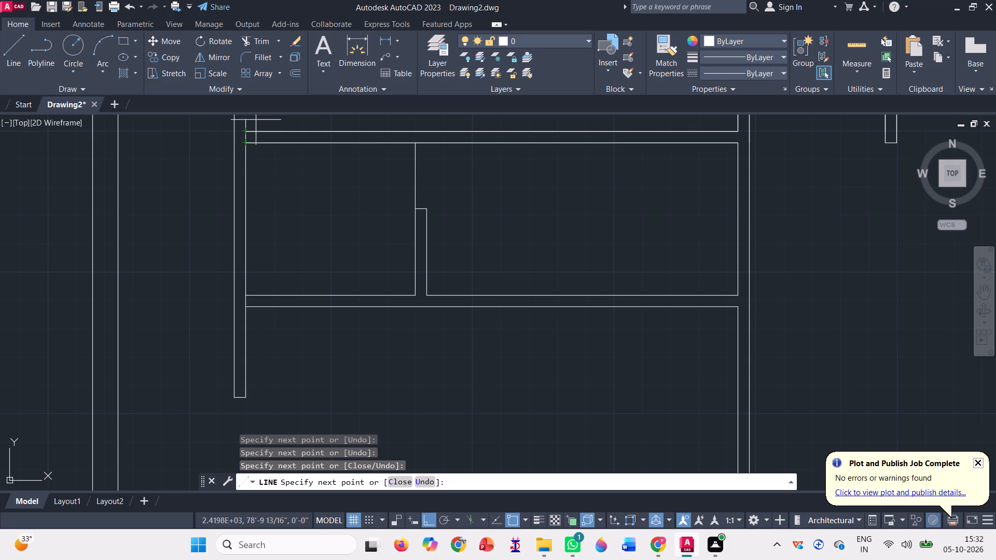
Continue the left partition's inner line across the bottom partition's thickness and up to the top-left room's inner top corner.
scroll(294, 225, "down", 1)
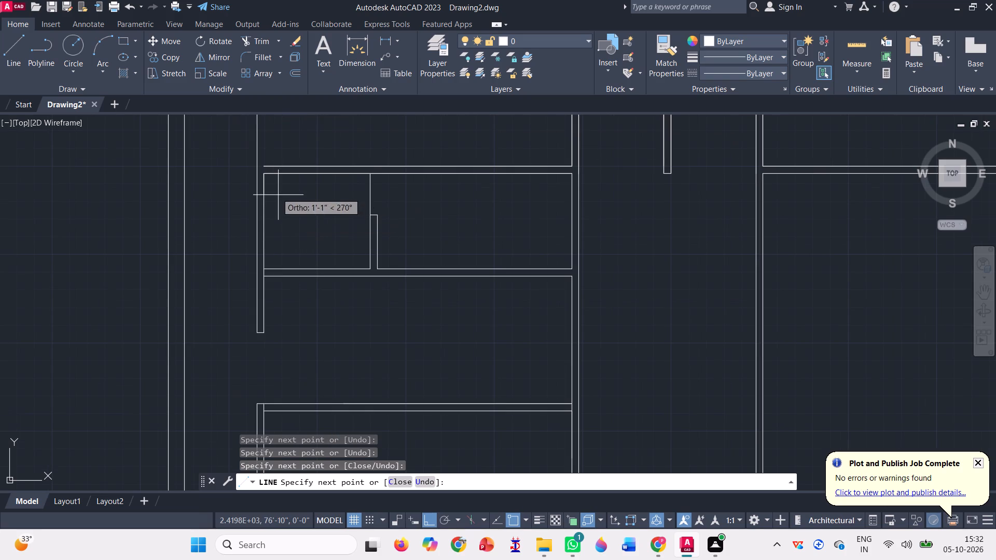
scroll(278, 148, "up", 5)
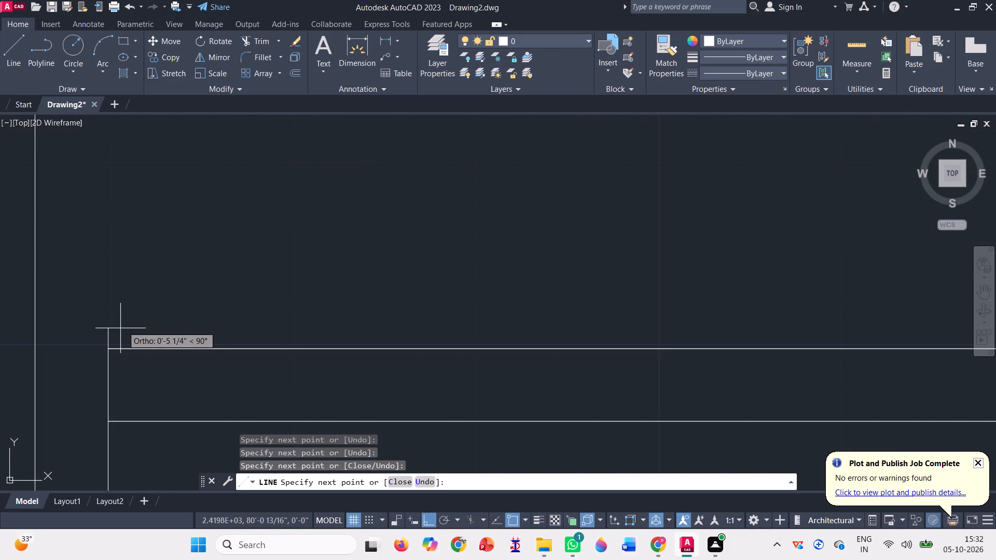
left_click(109, 346)
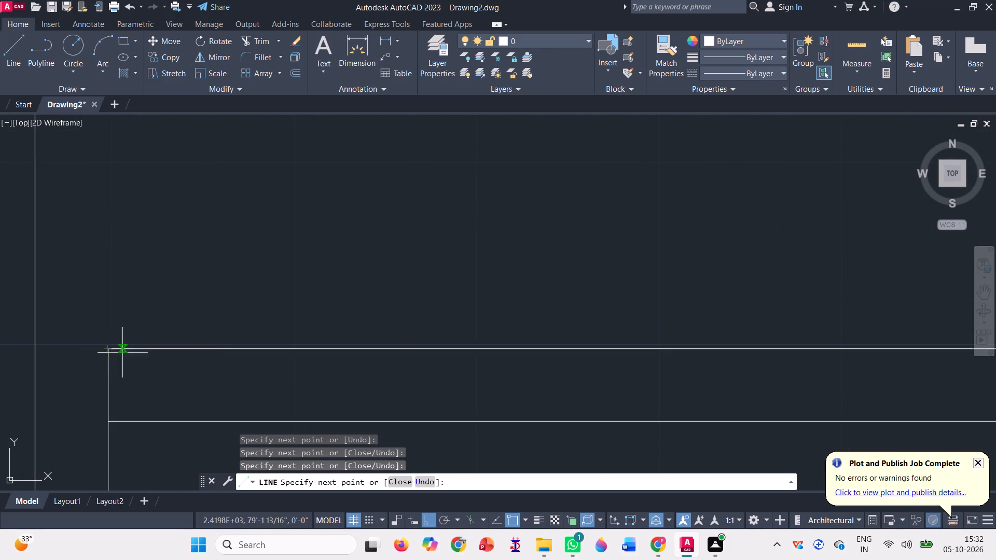
scroll(166, 355, "down", 5)
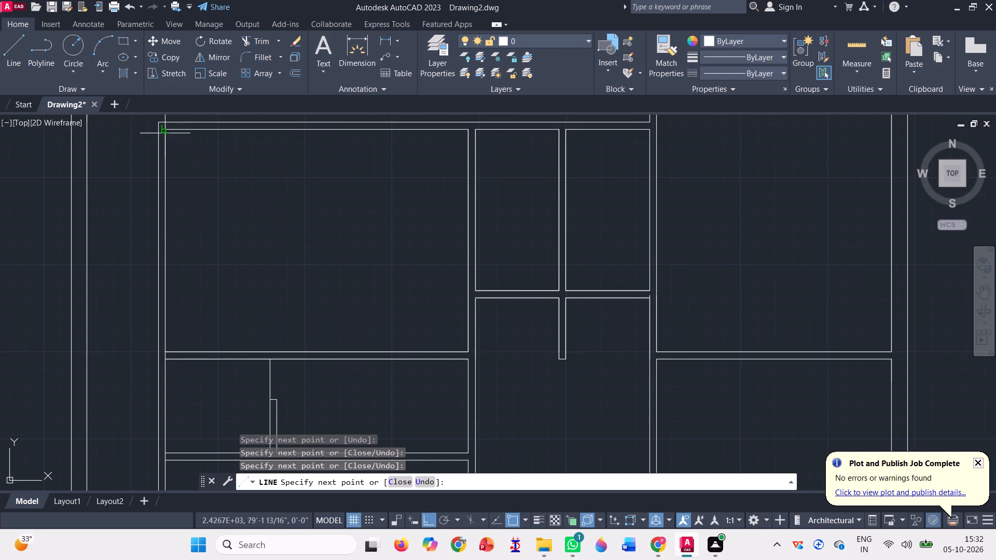
scroll(165, 127, "up", 3)
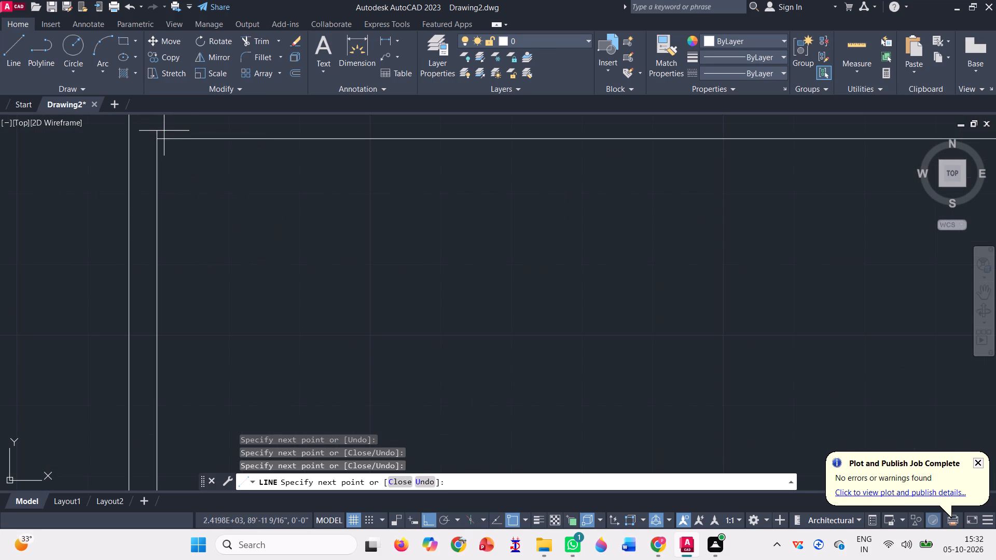
left_click(157, 141)
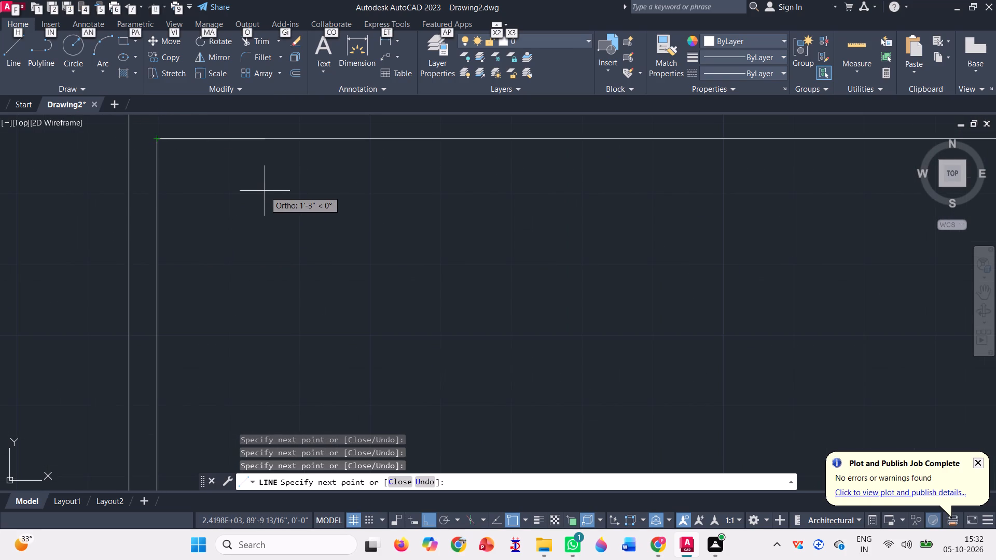
scroll(265, 191, "down", 4)
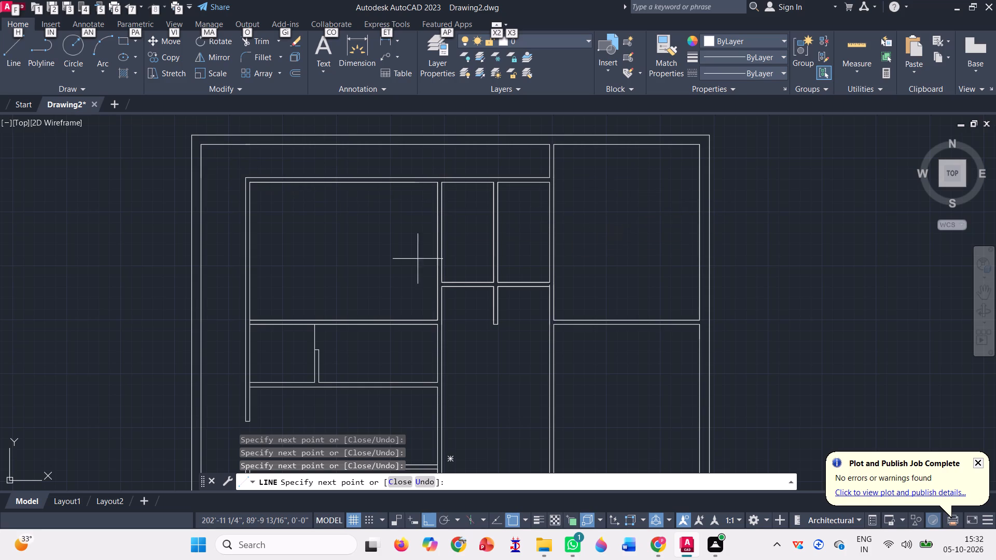
key("Escape")
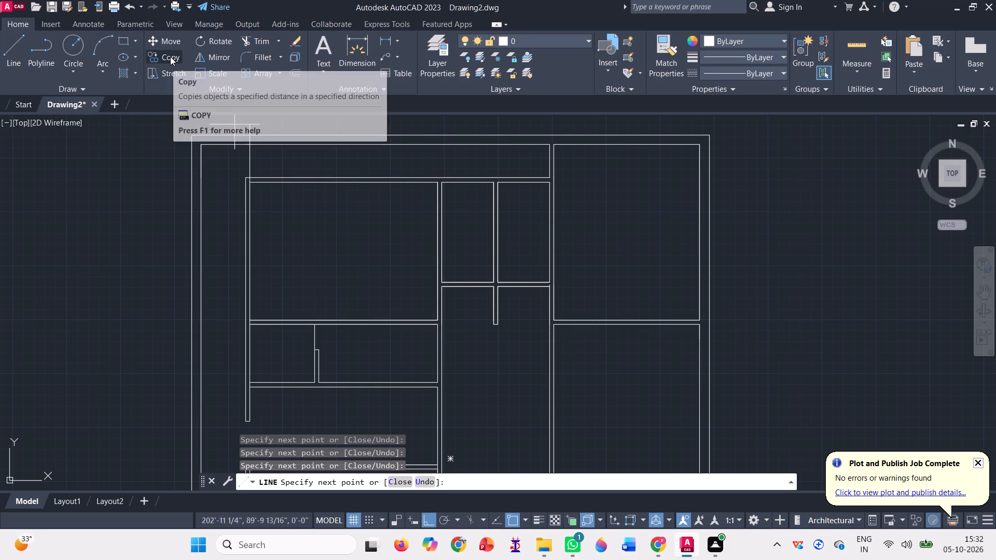
Trim the left partition's inner line where it crosses the bottom partition of the two small rooms below the top-left room.
left_click(251, 44)
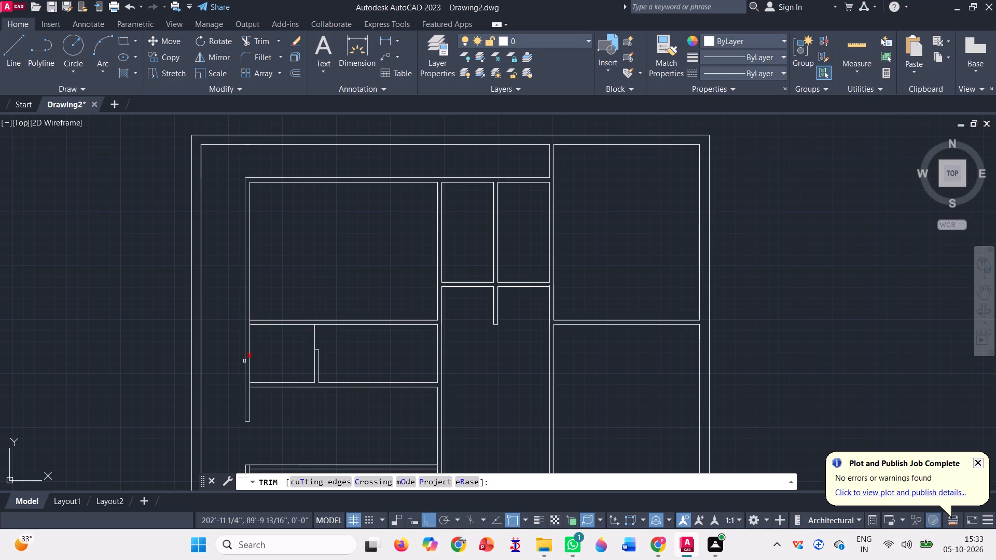
scroll(257, 400, "up", 3)
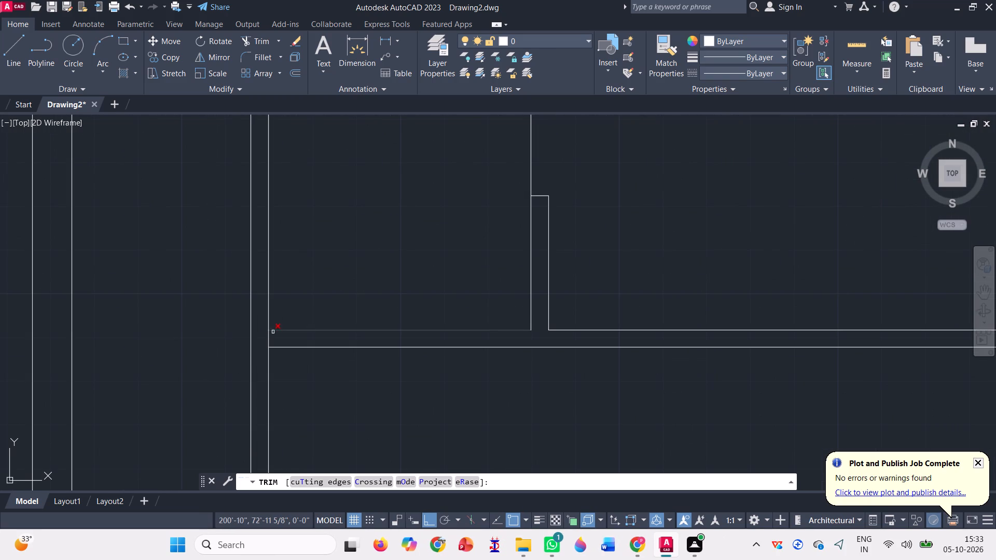
key("Escape")
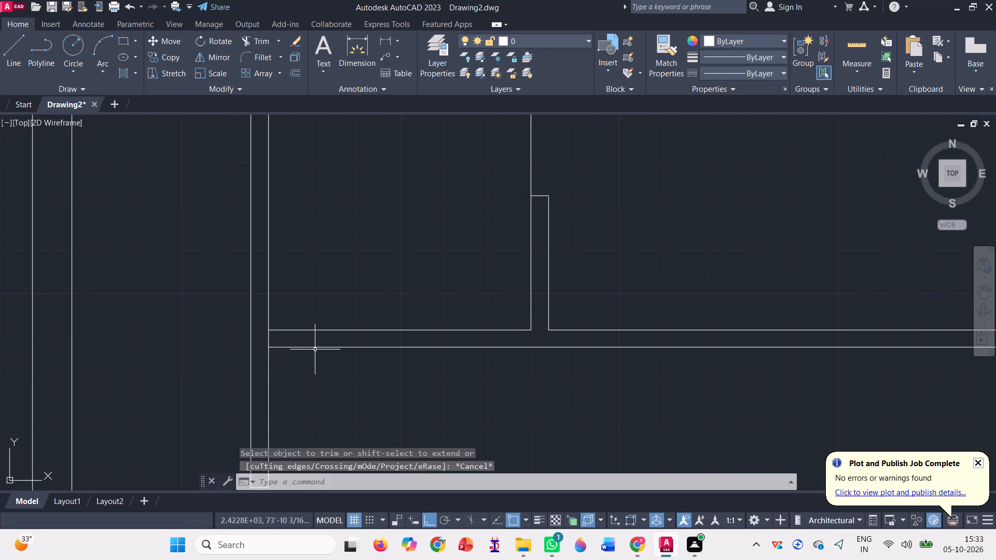
key("Escape")
key("Escape")
key("Escape")
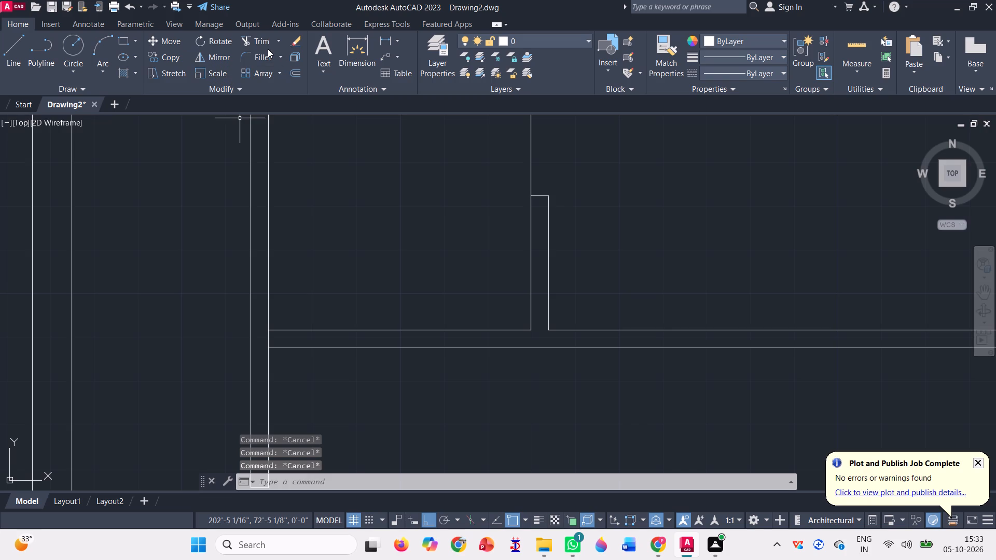
left_click(258, 40)
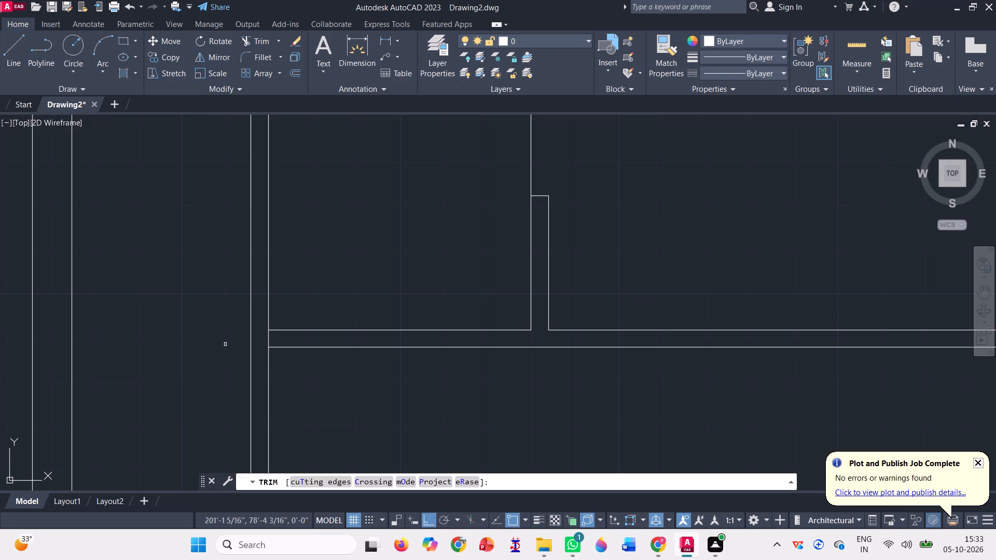
left_click(272, 335)
left_click(263, 336)
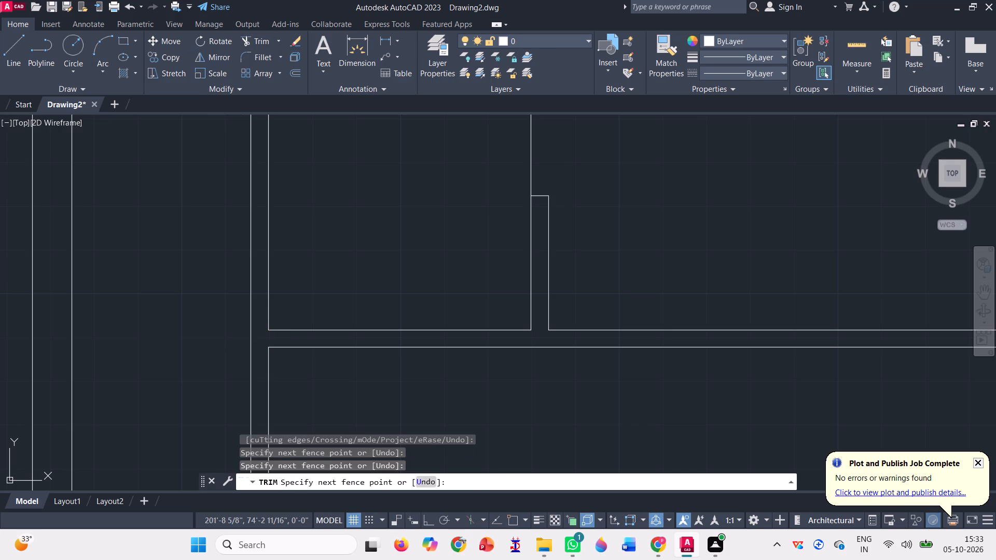
Trim the left partition's inner line where it crosses the thickness of the top-left room's bottom partition.
scroll(321, 409, "down", 1)
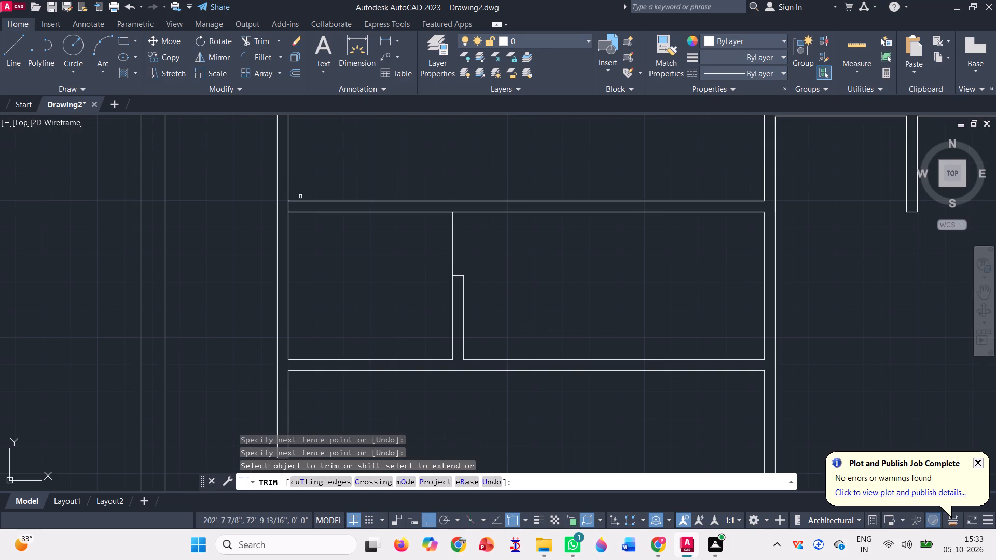
scroll(296, 196, "up", 4)
left_click(253, 256)
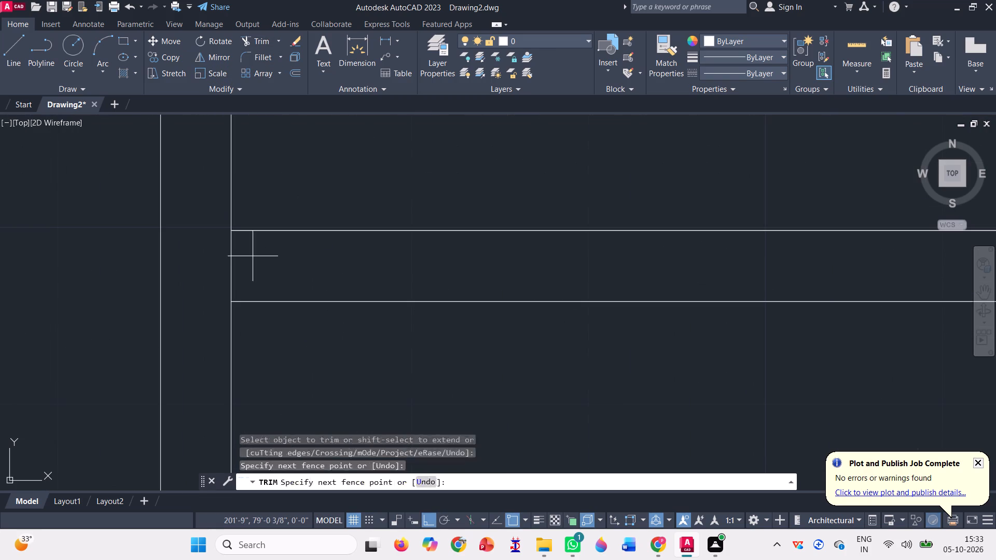
left_click(205, 267)
Trim the inner left line of the separate lower-left room, starting at the room's top-left corner.
scroll(250, 275, "down", 5)
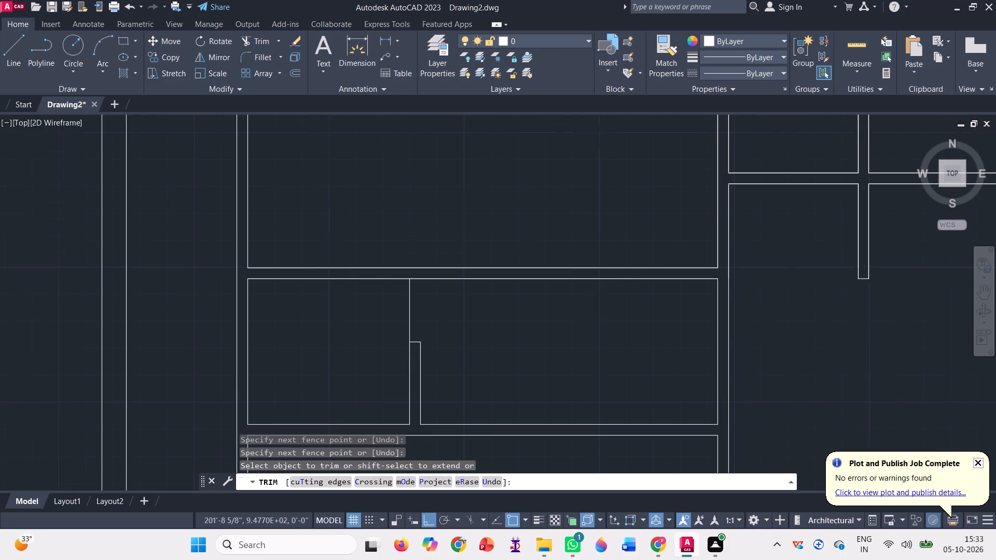
scroll(252, 269, "down", 2)
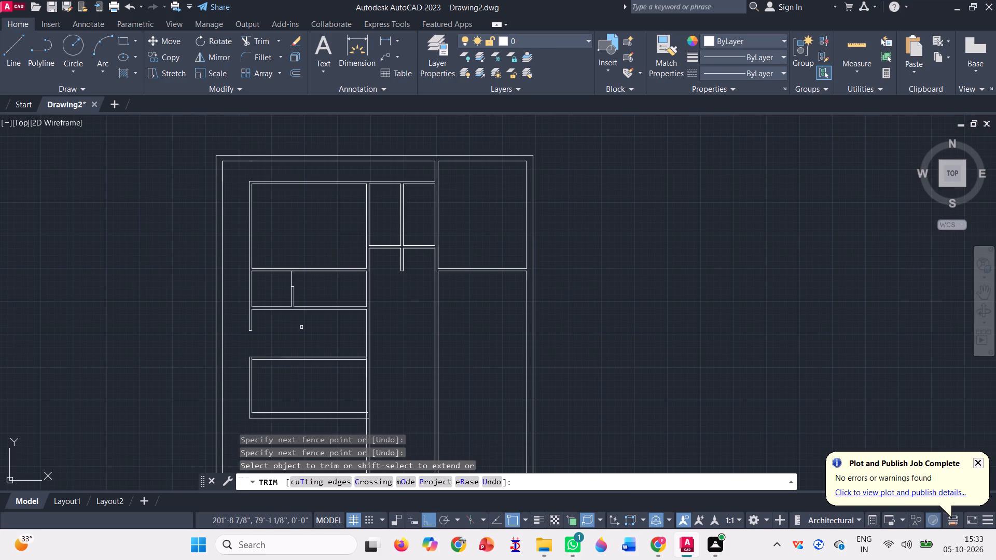
scroll(267, 356, "up", 3)
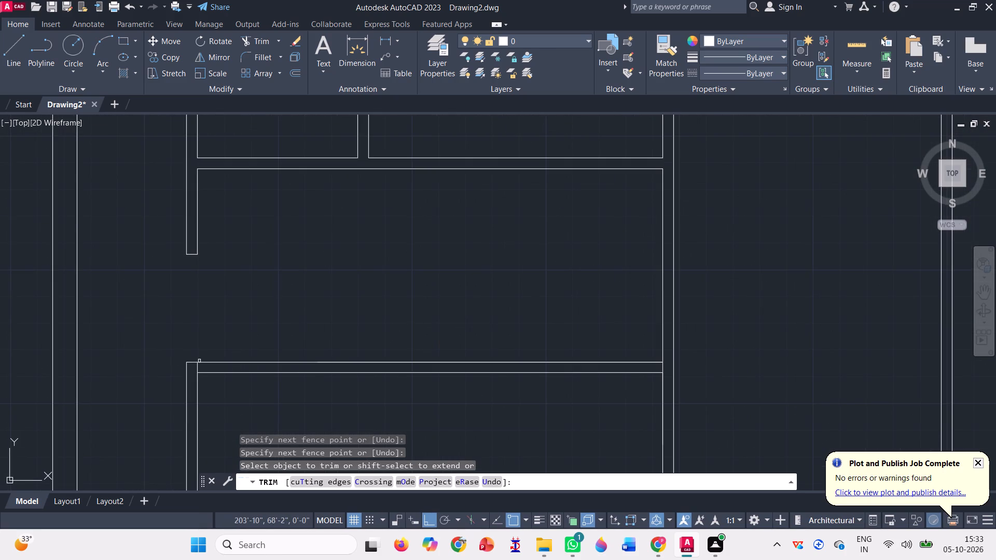
scroll(199, 361, "up", 5)
left_click(154, 422)
left_click_drag(207, 418, 205, 412)
scroll(327, 109, "down", 1)
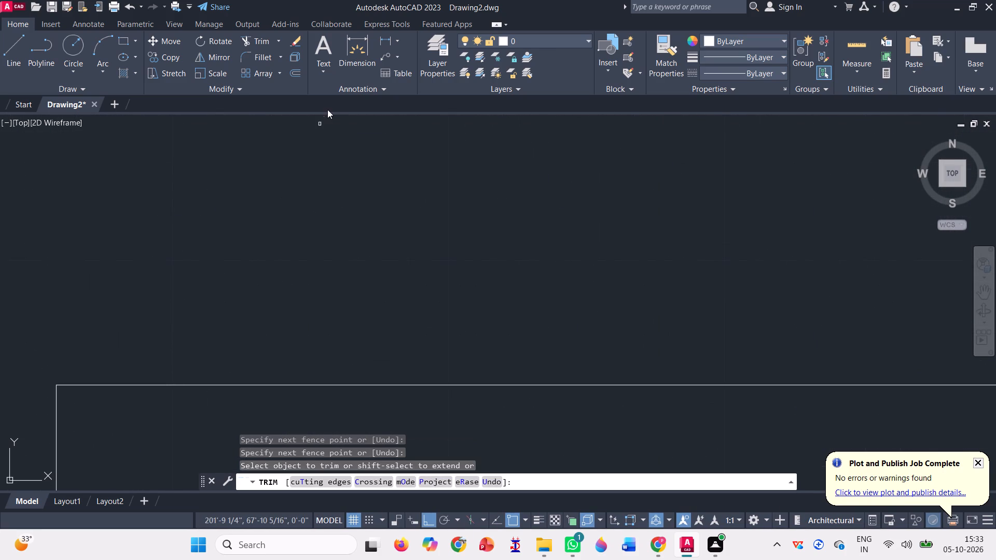
scroll(315, 185, "down", 4)
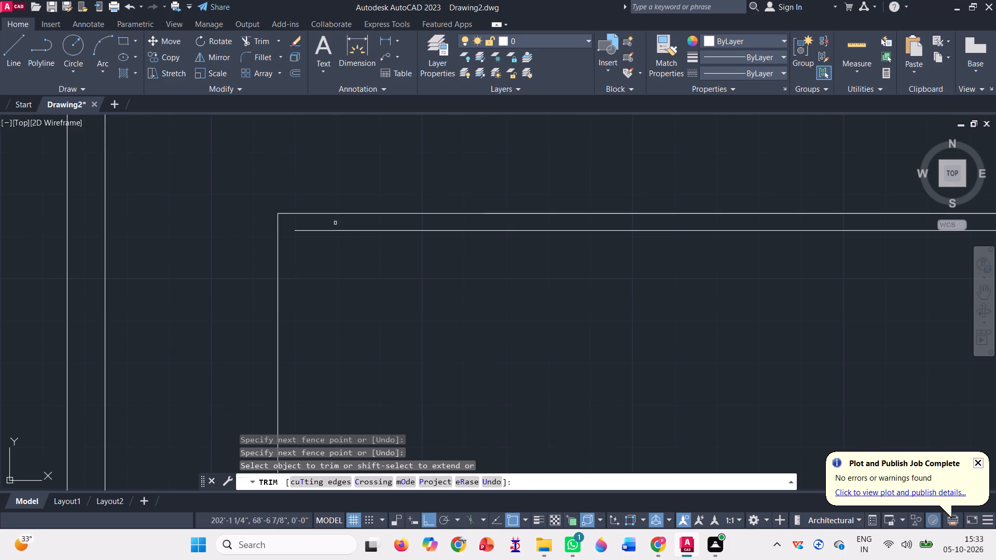
key("Escape")
Draw the lower-left room's inner left line from its inner top corner down to the inner bottom line.
left_click(4, 53)
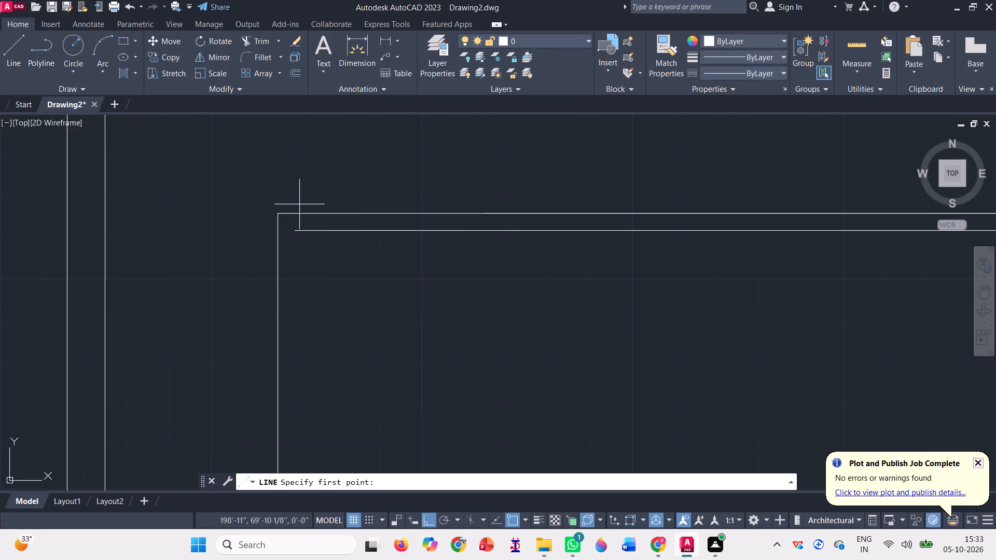
scroll(299, 204, "down", 1)
left_click(293, 225)
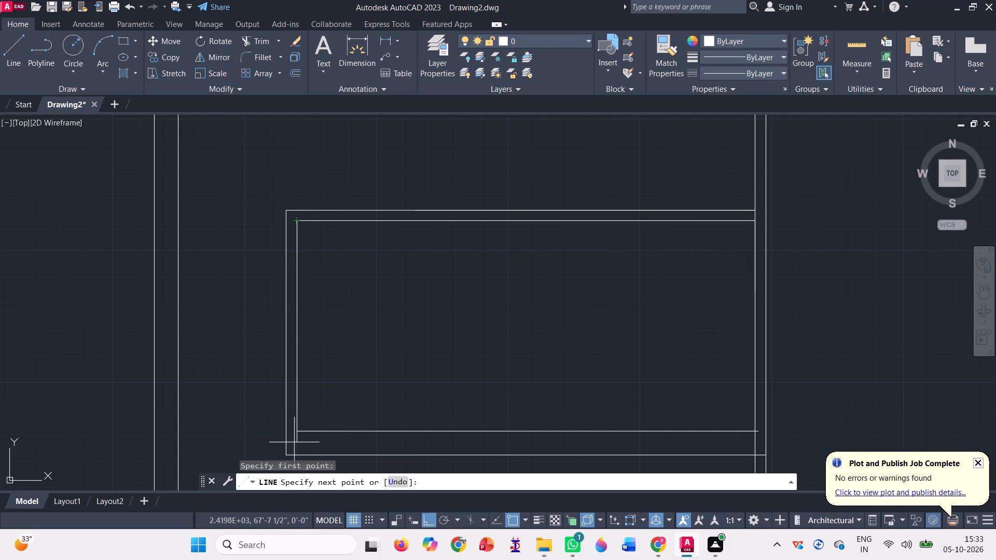
scroll(284, 426, "up", 2)
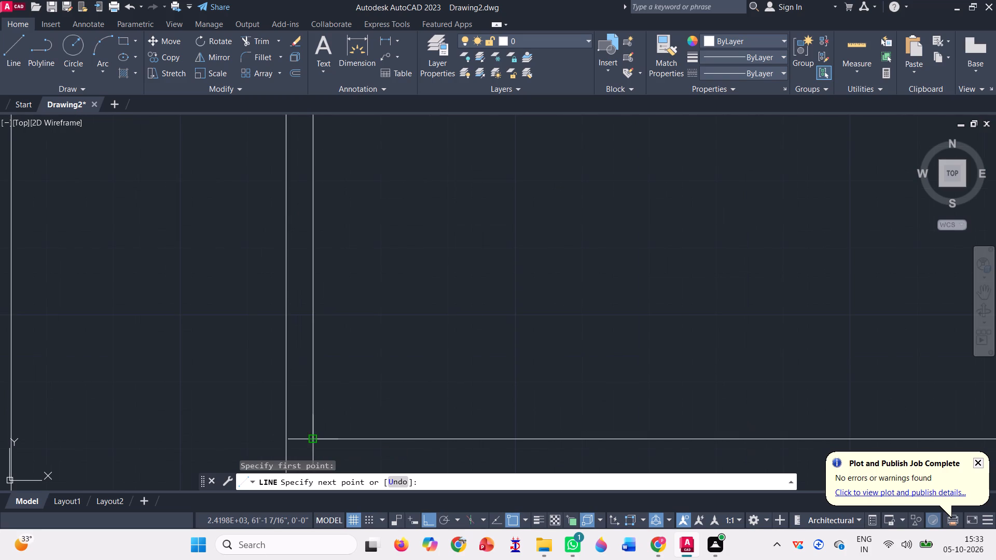
left_click(310, 441)
key("space")
Trim the long vertical partition's left line where the lower-left room's top partition meets it.
scroll(275, 390, "down", 2)
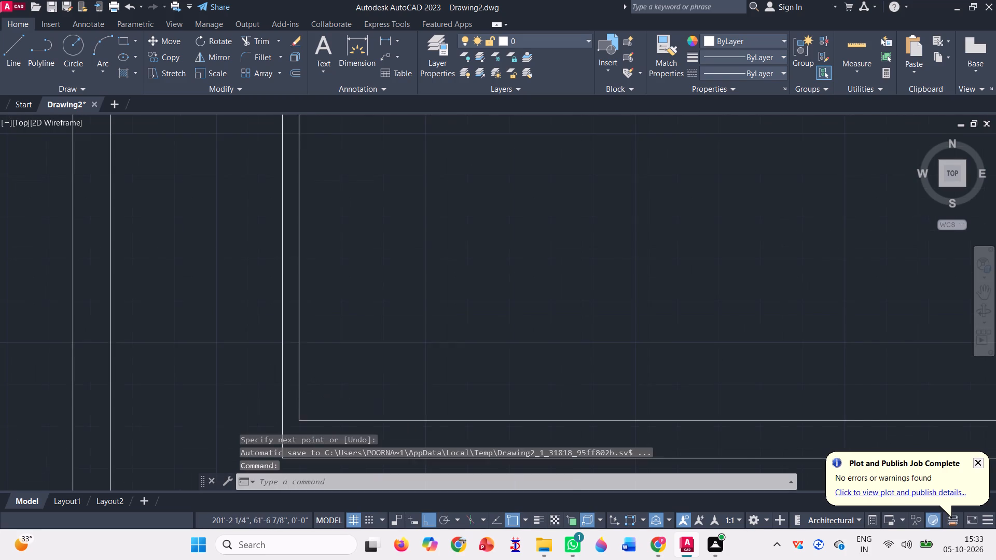
scroll(269, 393, "down", 1)
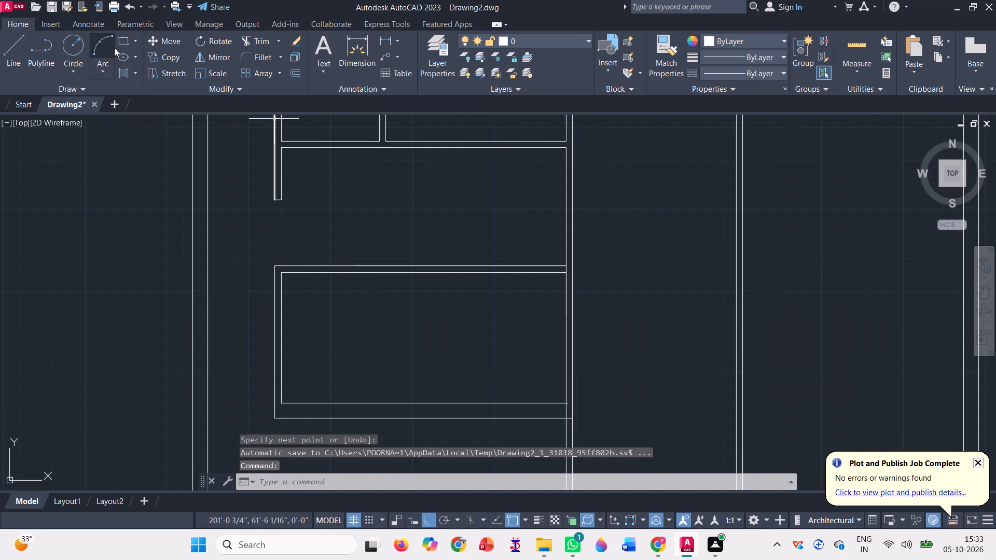
left_click(254, 45)
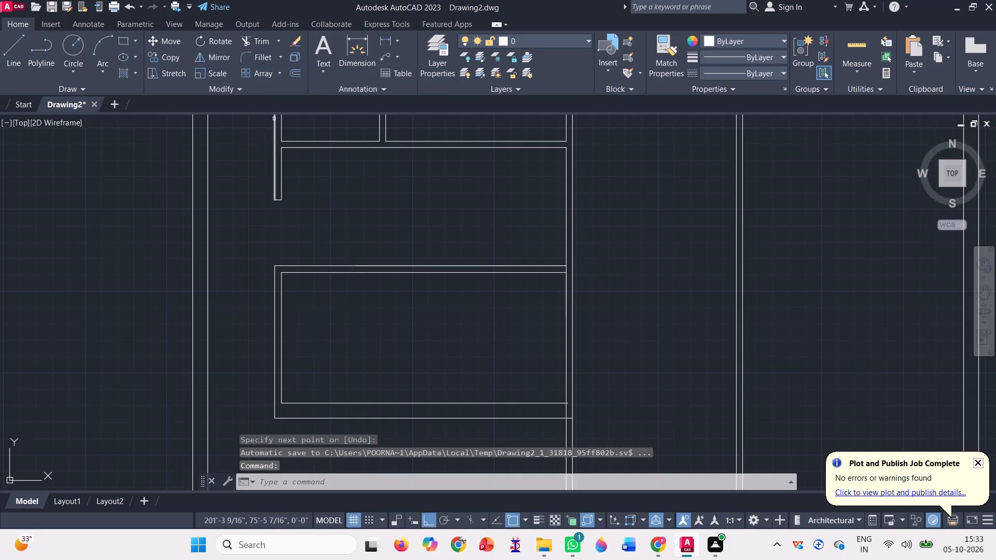
scroll(552, 268, "up", 4)
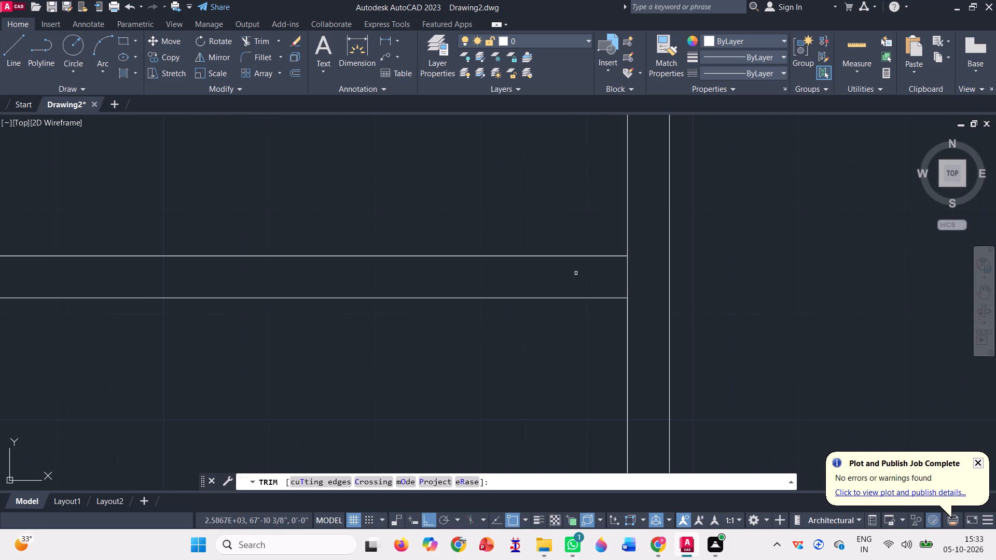
left_click(608, 277)
left_click(642, 276)
Trim the junction of the lower-left room's bottom wall with the long vertical partition, removing the crossing line and both overhanging horizontal ends.
scroll(547, 205, "down", 2)
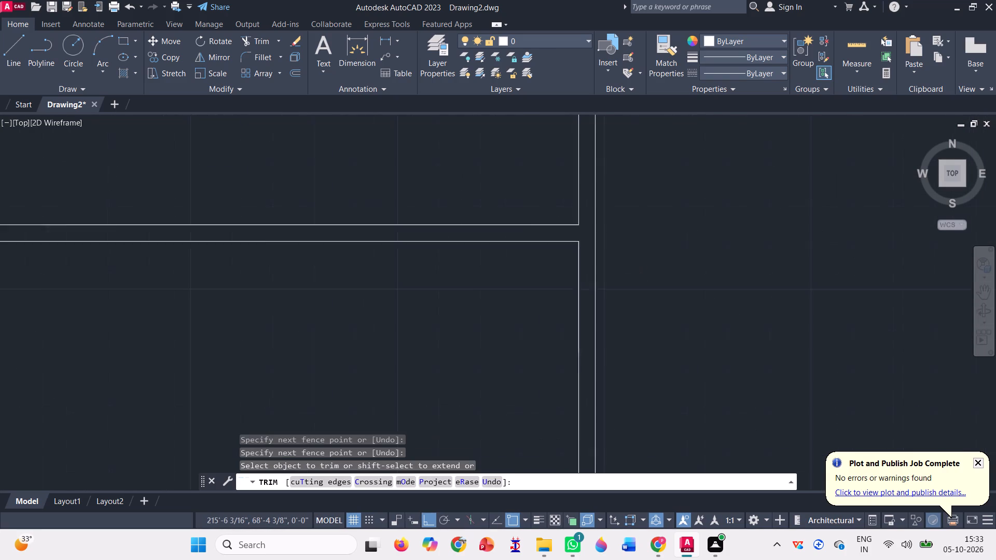
scroll(547, 205, "down", 3)
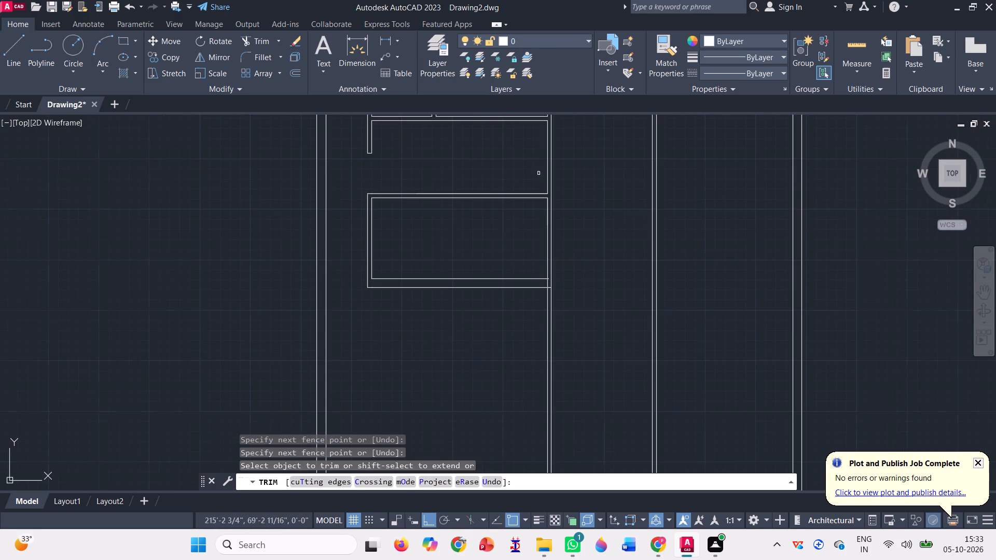
scroll(536, 274, "up", 5)
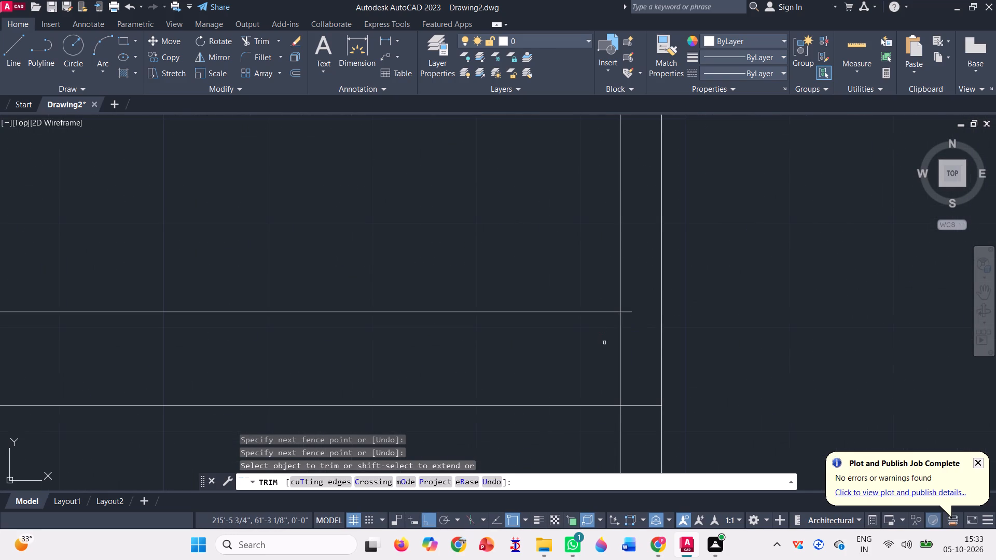
left_click(604, 343)
left_click(631, 348)
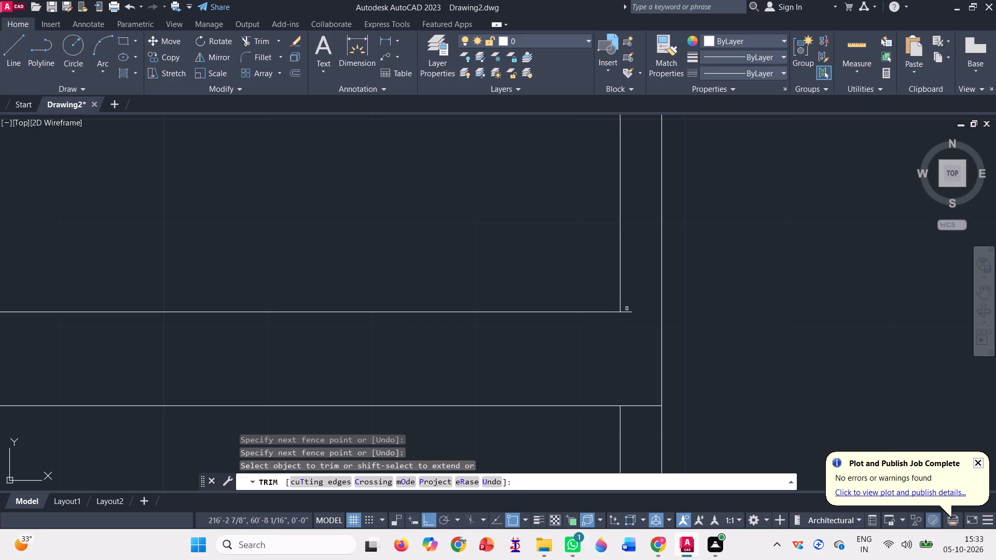
left_click(628, 309)
left_click(641, 414)
Trim the ends of both long vertical partitions that project below the bottom outer wall.
scroll(640, 310, "down", 4)
scroll(571, 233, "down", 2)
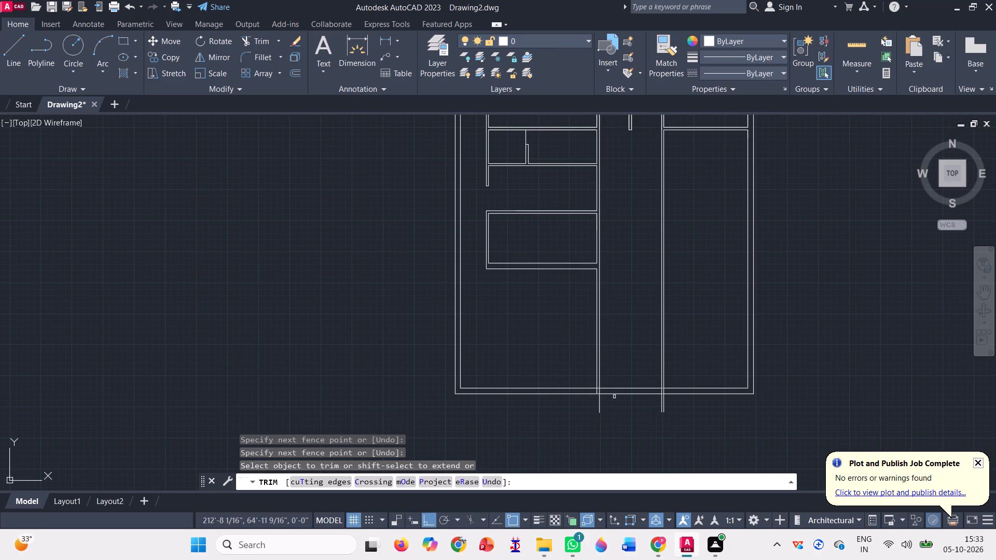
scroll(605, 391, "up", 2)
left_click(557, 418)
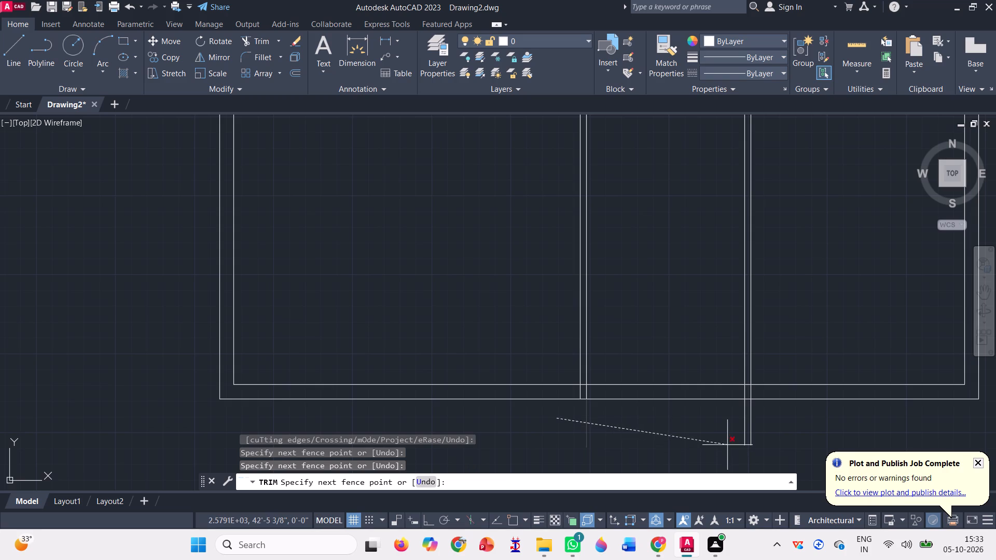
left_click(769, 425)
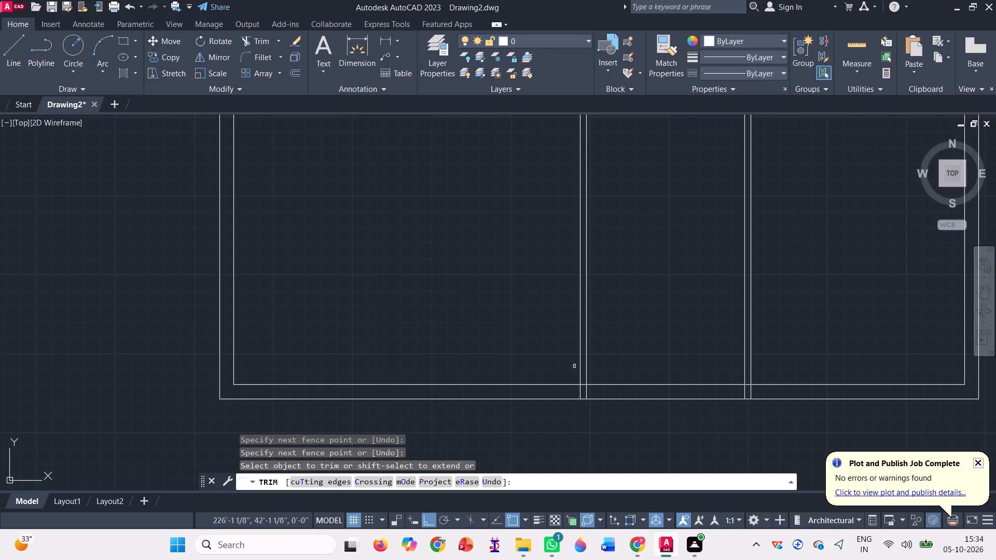
Trim the left long partition's lines inside the bottom outer wall and open the wall's inner line between them.
scroll(594, 403, "up", 4)
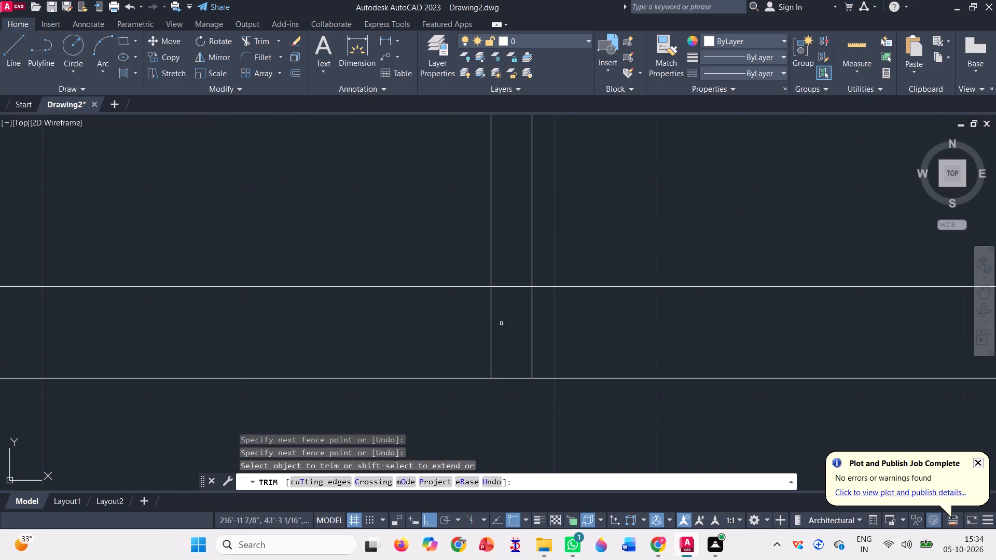
scroll(486, 315, "up", 2)
left_click(476, 315)
left_click(545, 216)
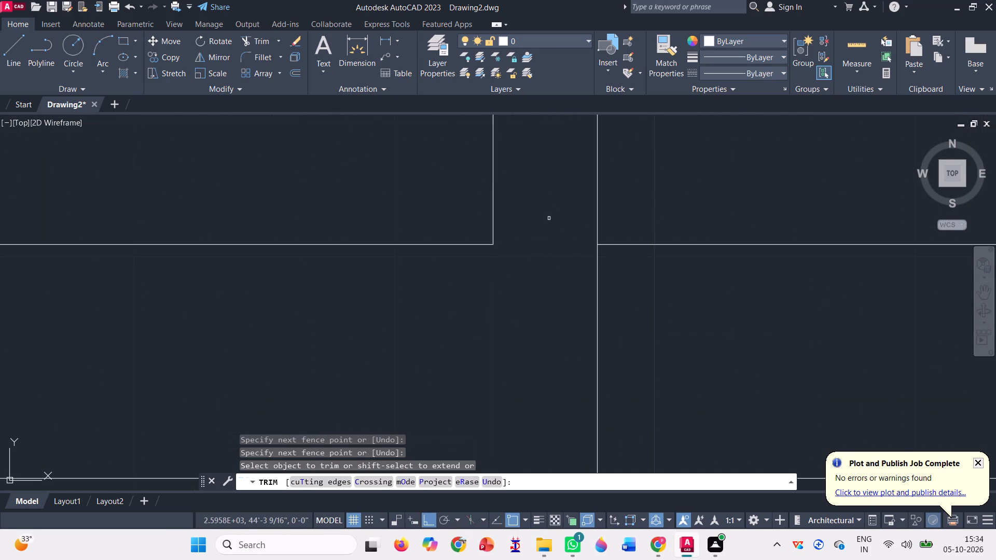
left_click(536, 261)
left_click(629, 328)
scroll(548, 329, "down", 4)
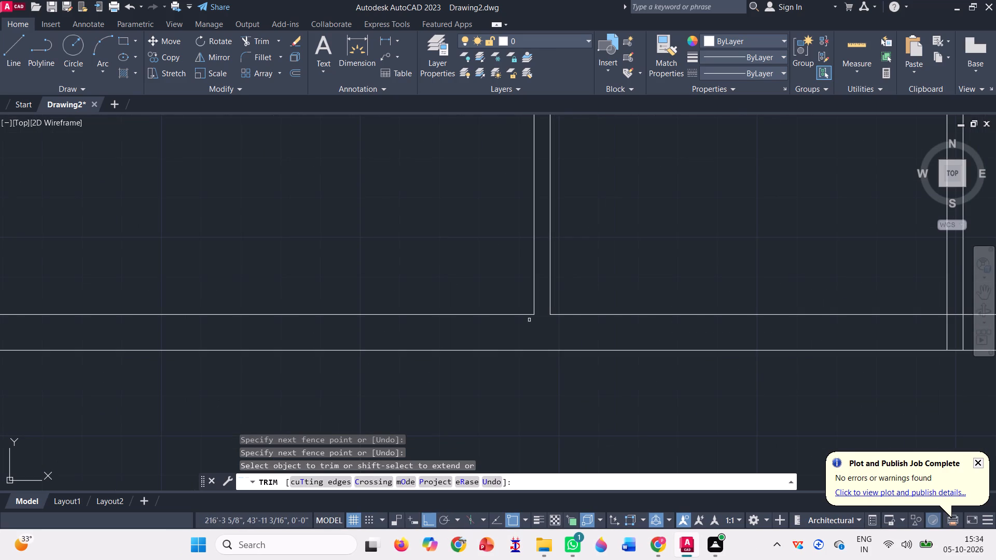
scroll(529, 320, "down", 2)
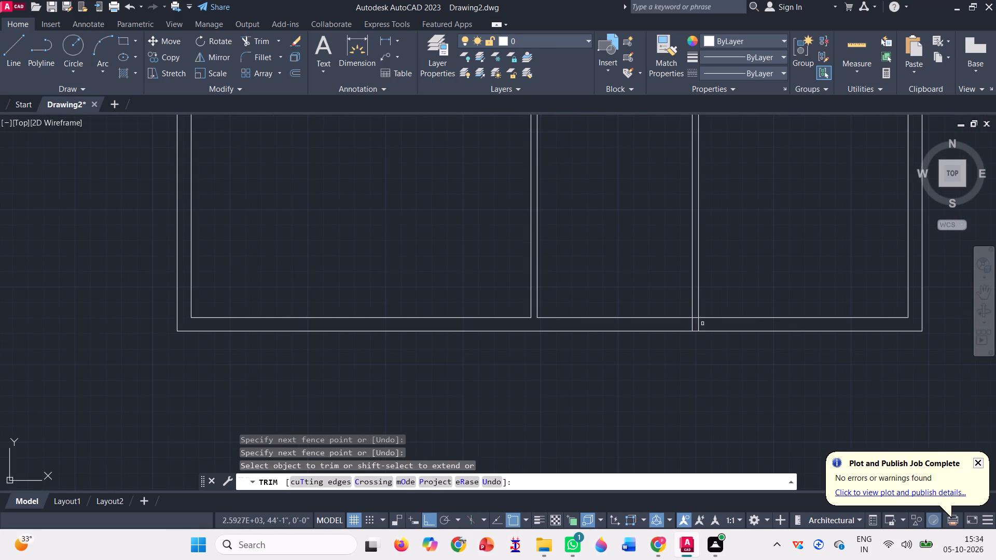
scroll(546, 326, "down", 3)
key("Escape")
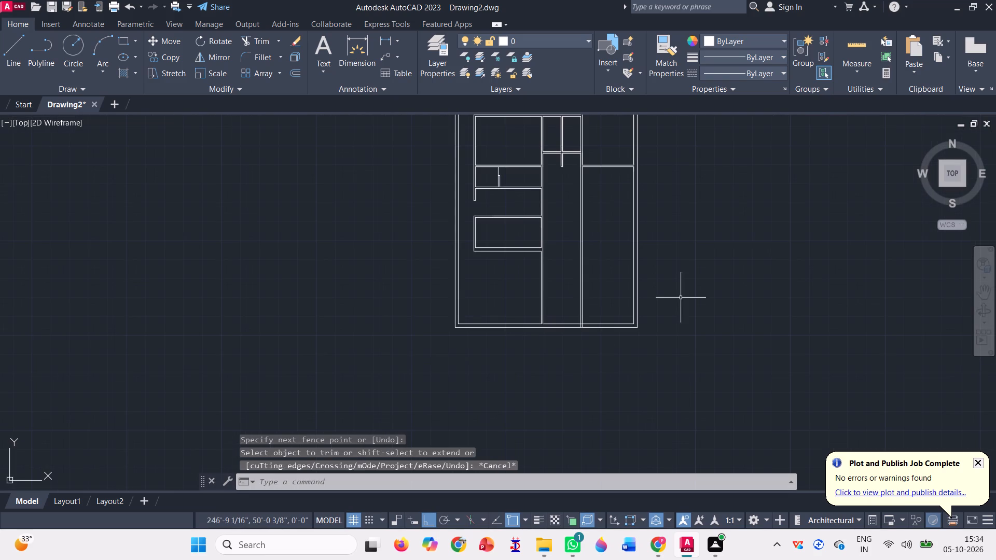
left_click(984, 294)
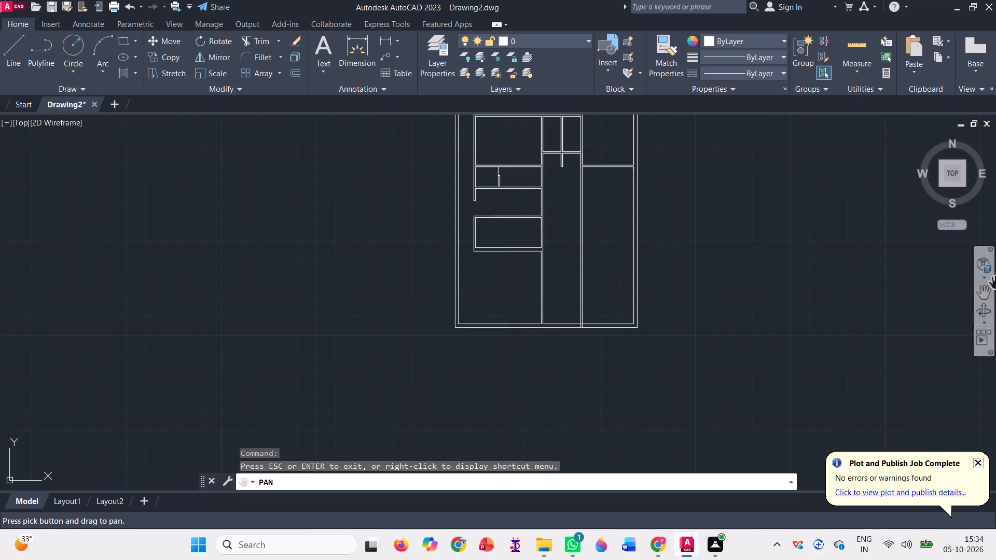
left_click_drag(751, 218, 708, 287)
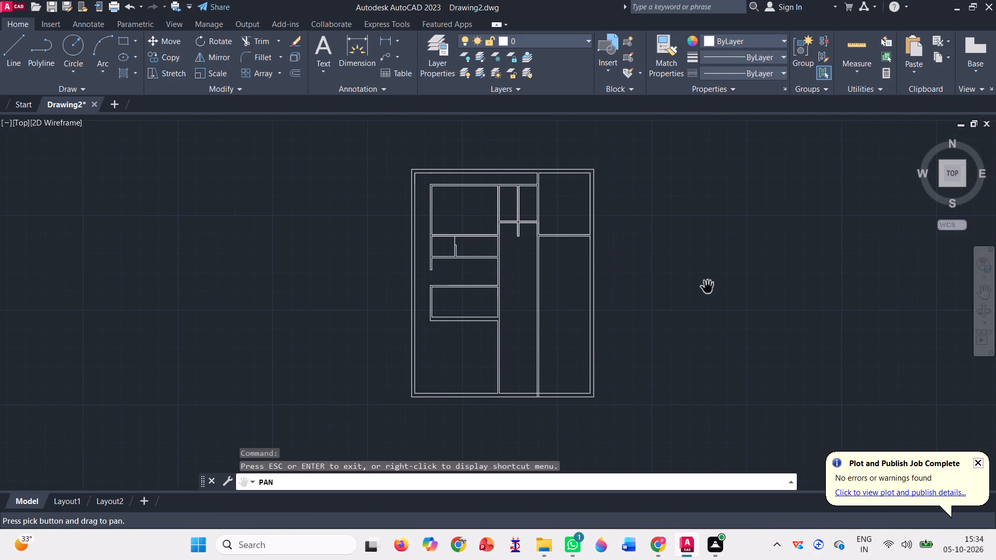
Draw a line from the lower-left room's top-right corner across to the right long partition's far face, turning down 4" there.
left_click(9, 57)
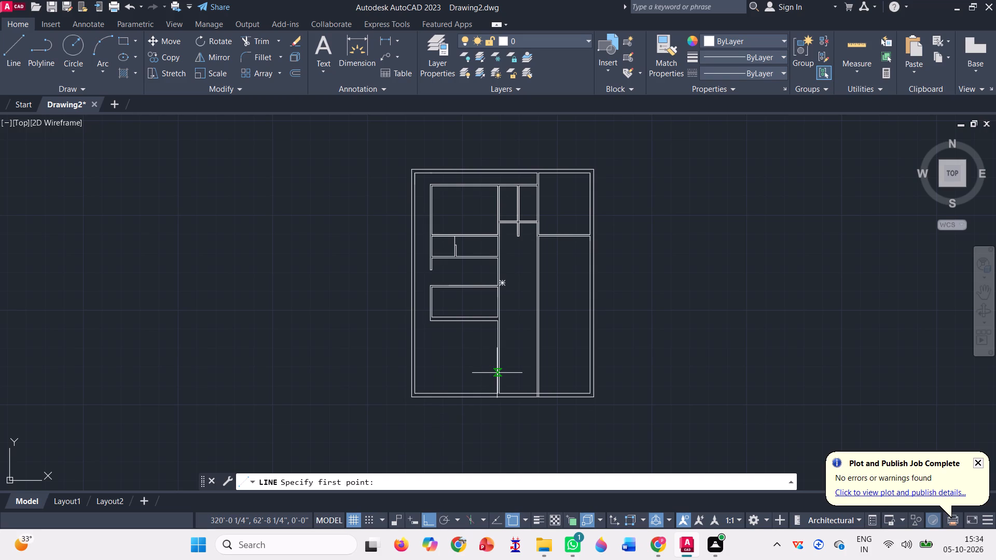
scroll(501, 408, "up", 1)
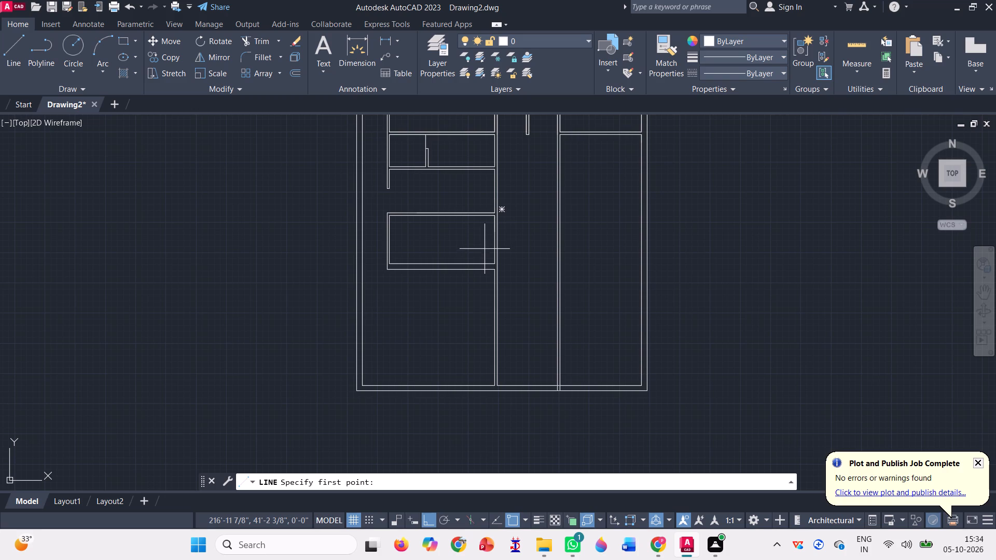
scroll(498, 207, "up", 1)
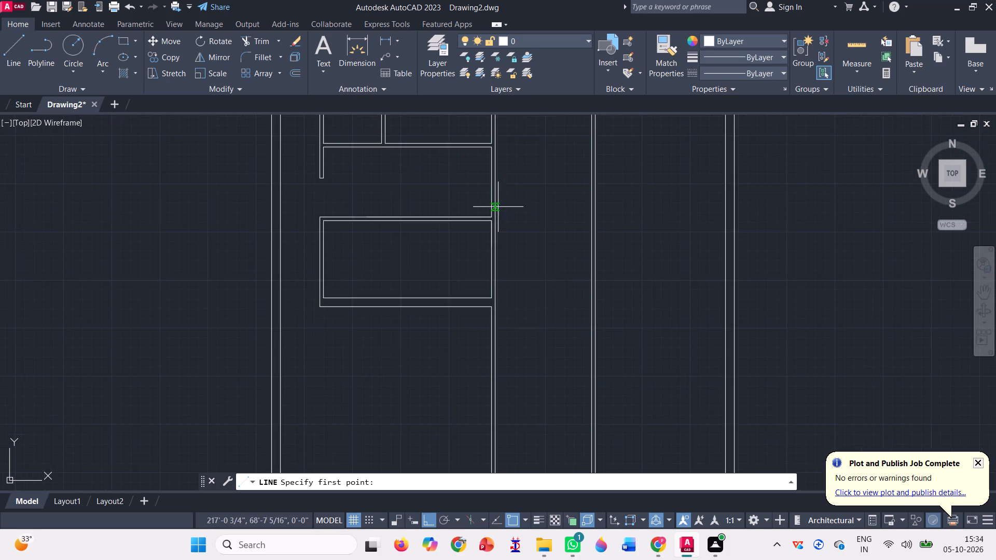
scroll(498, 207, "up", 1)
left_click(483, 223)
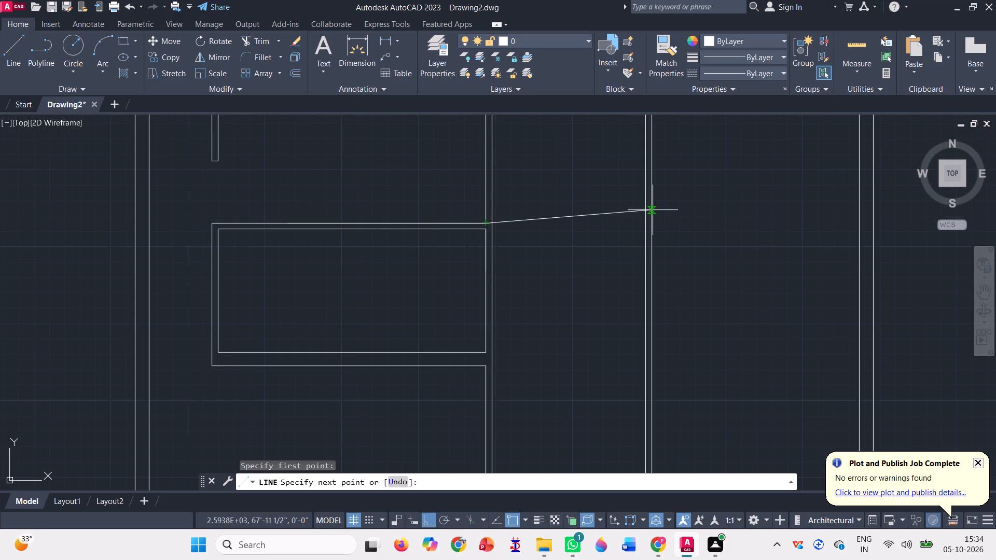
left_click(649, 223)
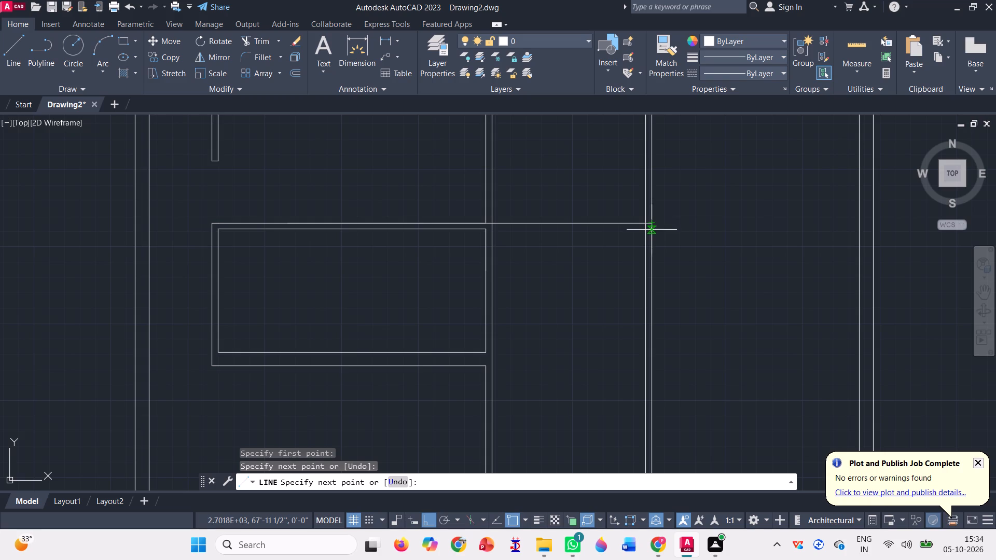
type("0'4\"")
key("Return")
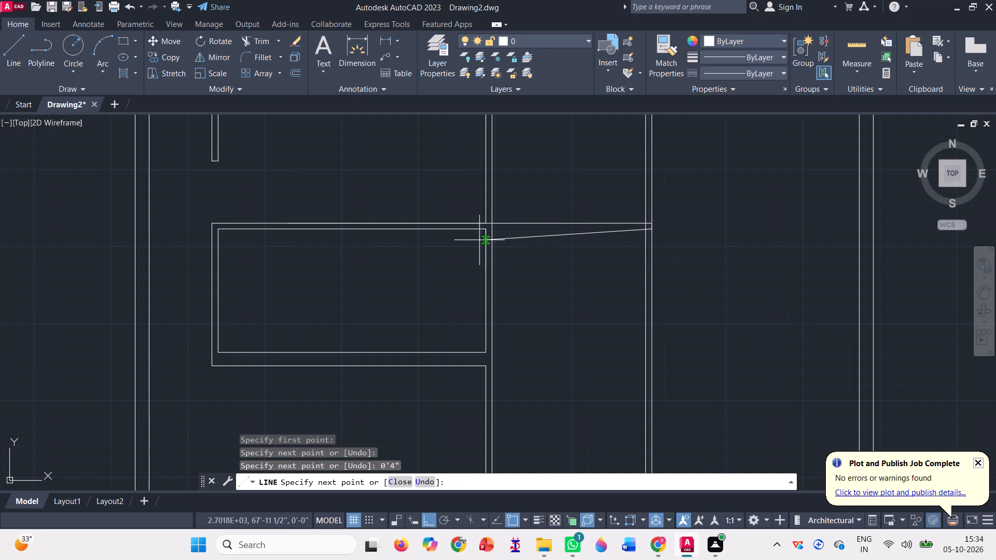
scroll(486, 238, "up", 3)
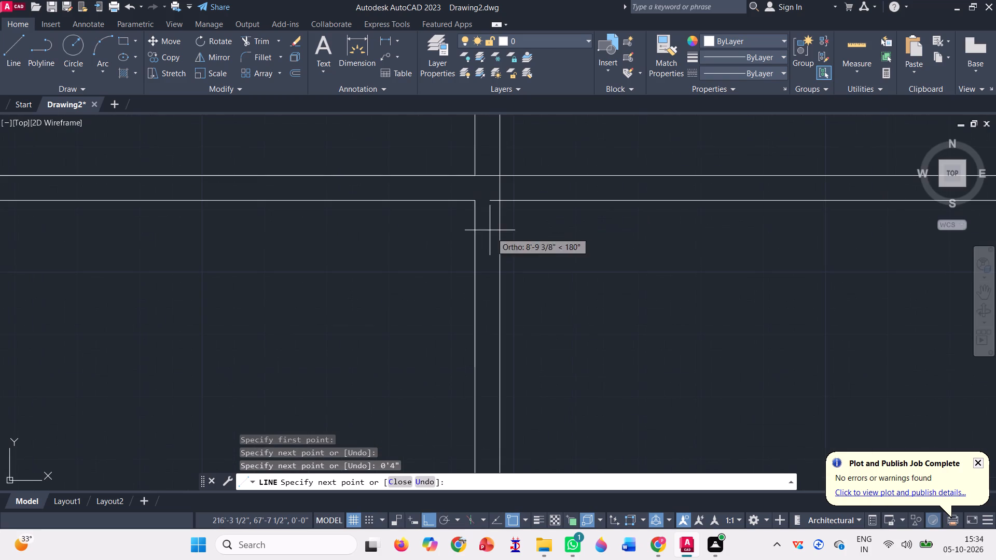
scroll(478, 215, "down", 2)
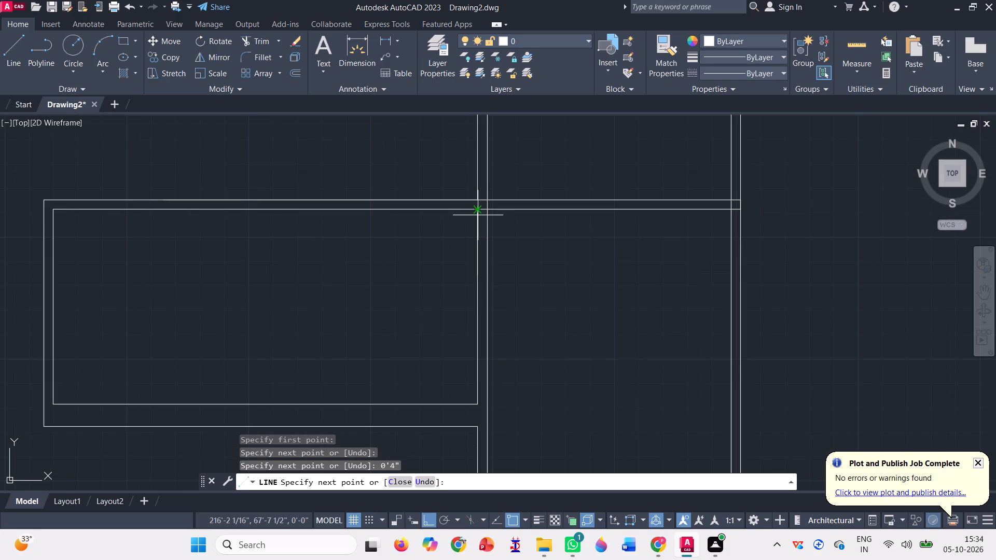
scroll(478, 215, "down", 1)
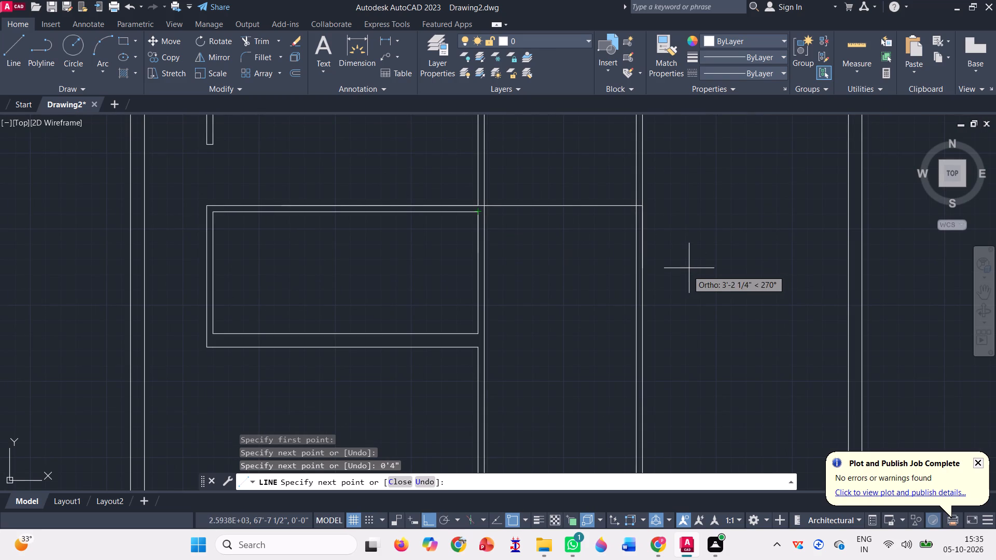
key("space")
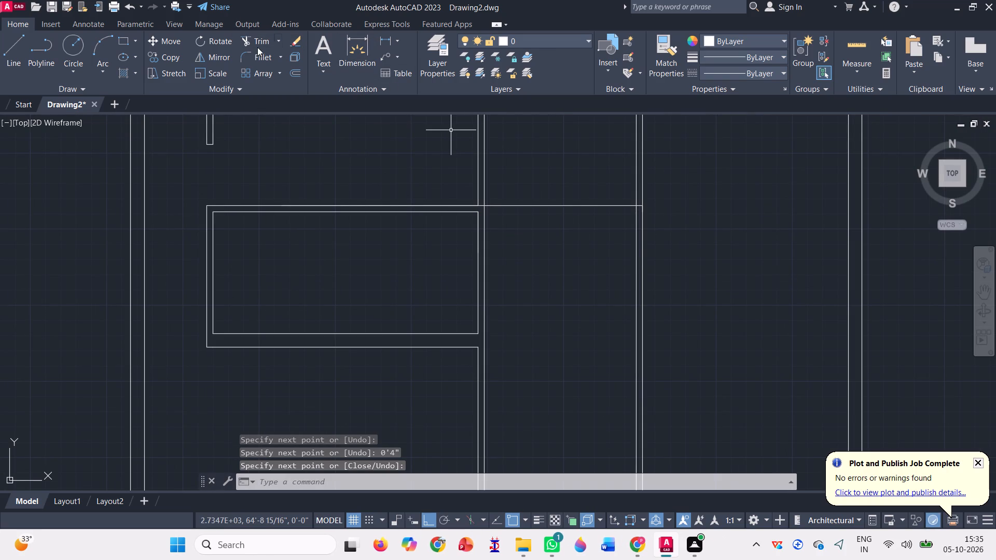
Trim the new horizontal line where it spans the open space between the two long partitions.
left_click(258, 39)
left_click(544, 182)
left_click(552, 235)
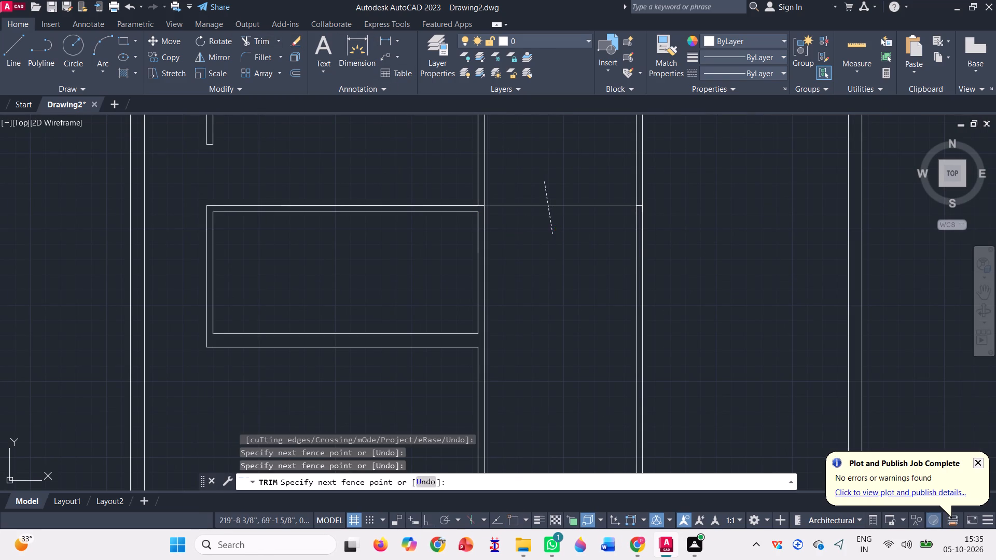
Trim both lines of the right long partition above the short end line, up to the upper-right room.
scroll(634, 165, "down", 2)
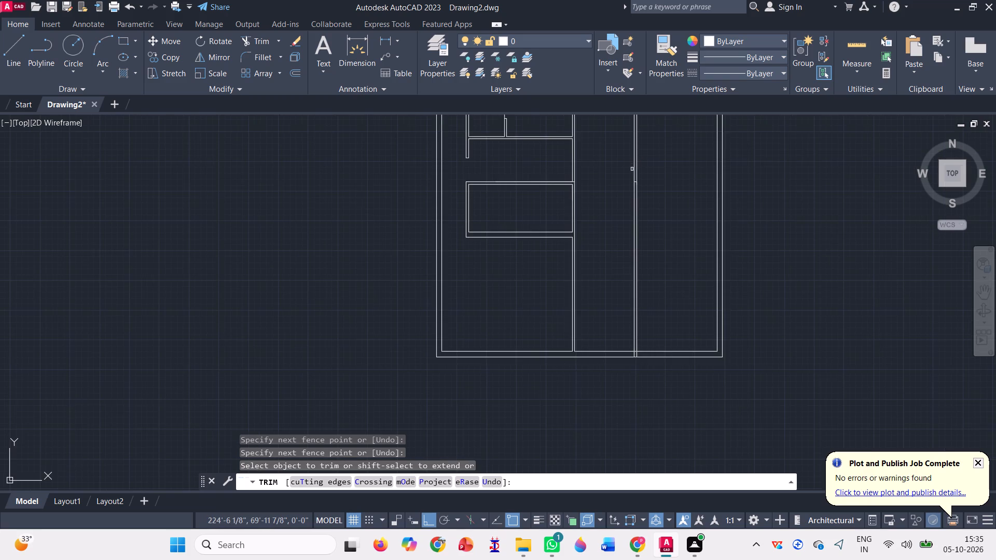
scroll(632, 169, "down", 2)
scroll(632, 166, "up", 2)
left_click(601, 157)
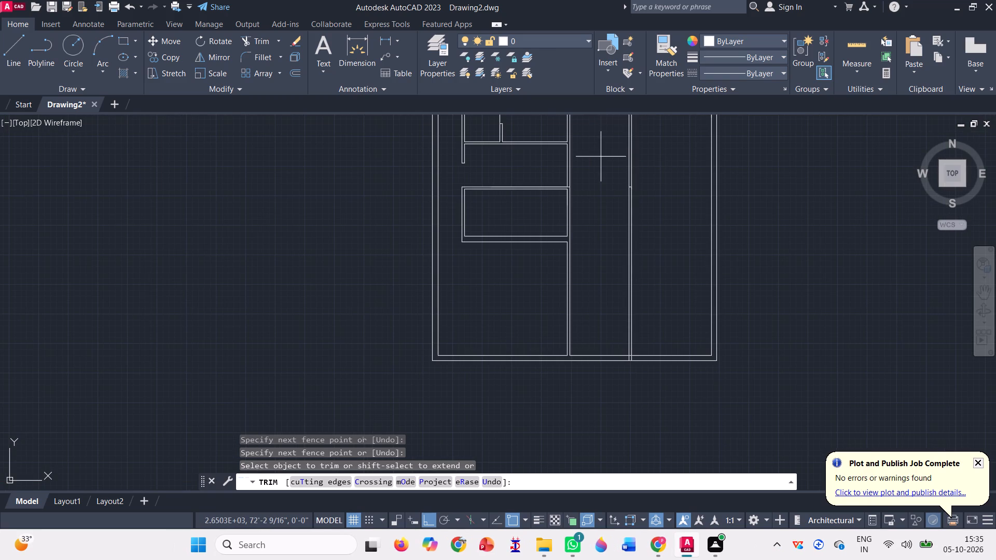
left_click(674, 183)
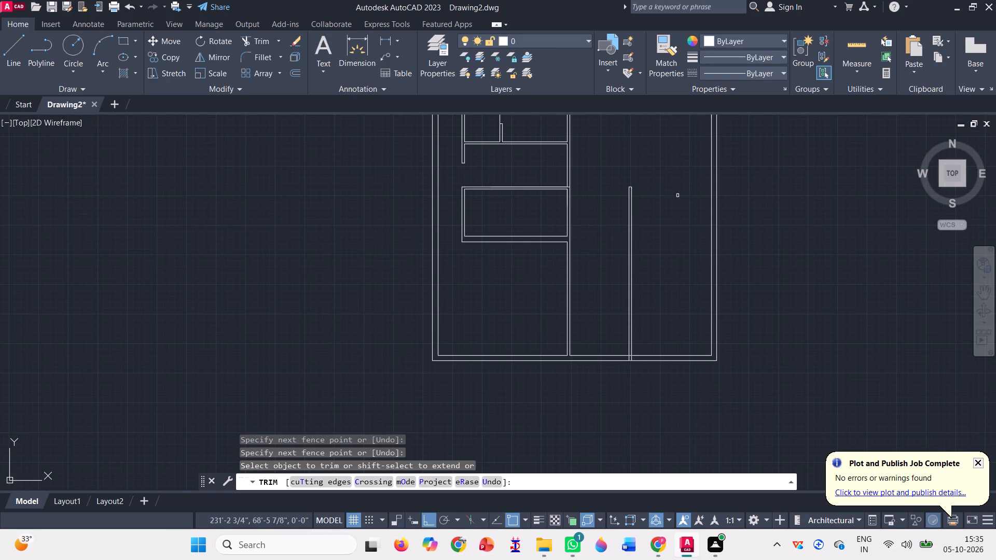
key("Escape")
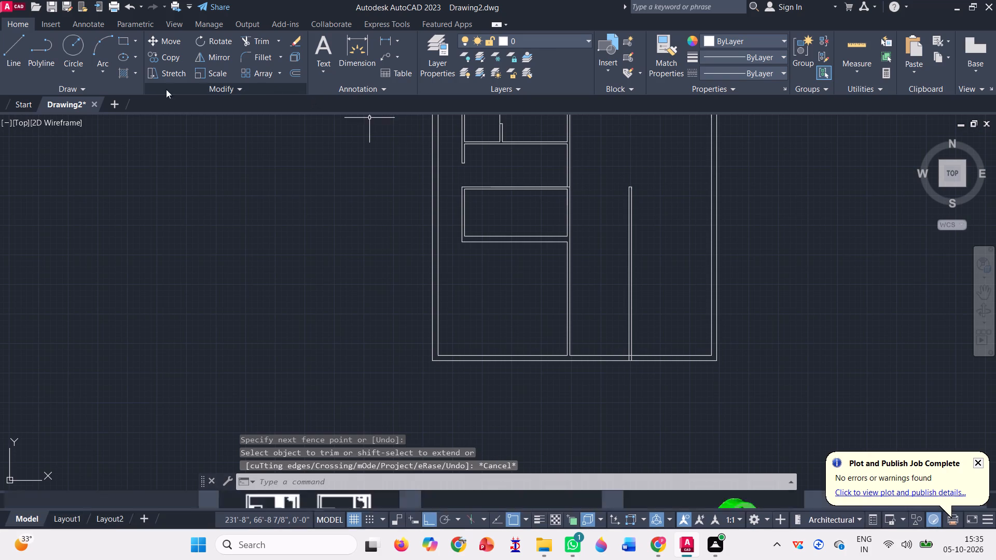
Draw an L-shaped wall line from the right long partition's left face, about 4'-11" right and 10'-2" up, with a 4" end cap.
left_click(12, 55)
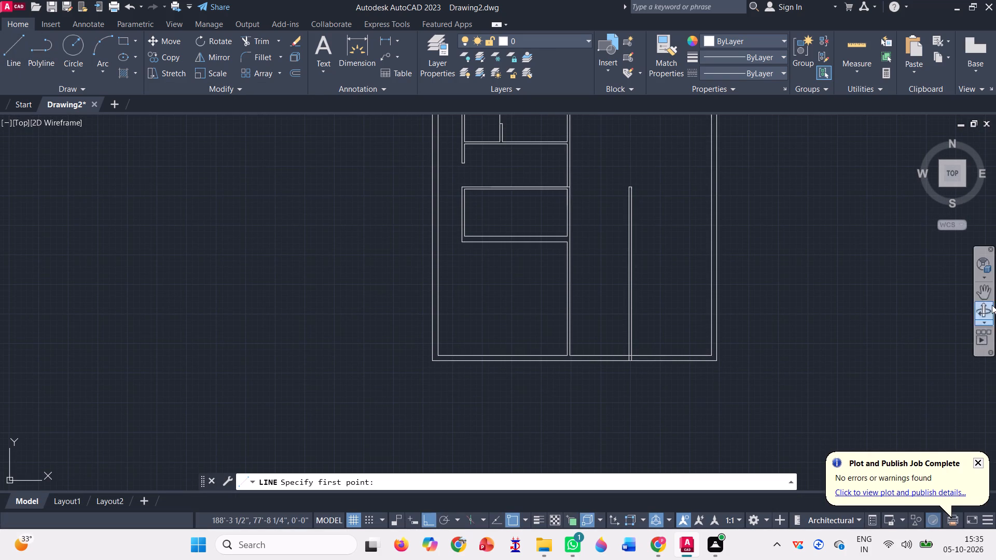
left_click(986, 286)
left_click_drag(786, 214, 761, 301)
key("Escape")
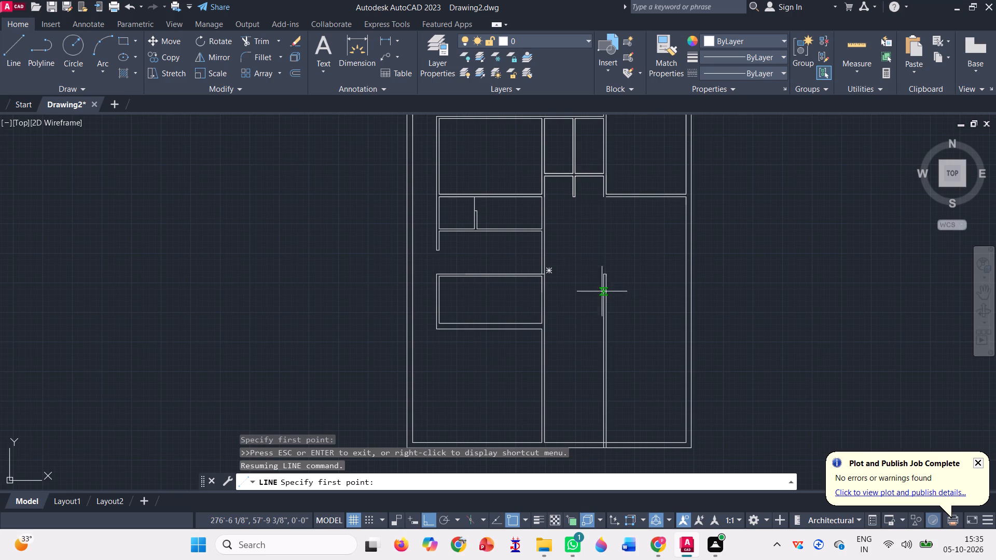
scroll(598, 296, "up", 1)
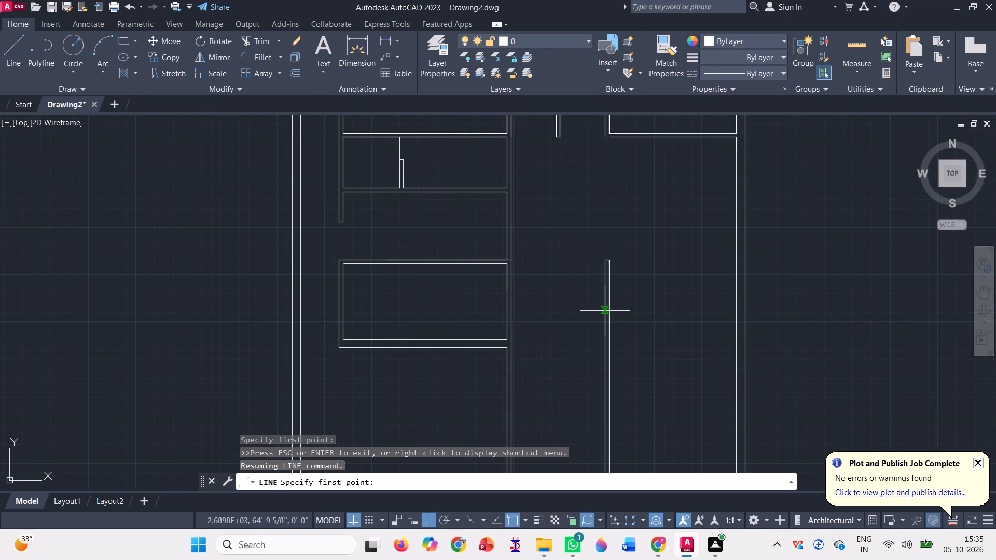
left_click(605, 311)
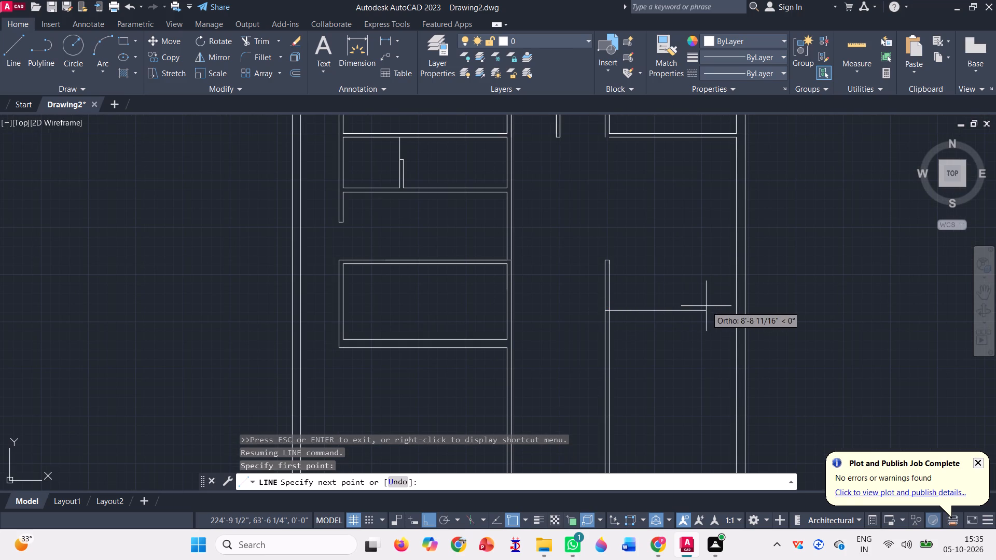
left_click(661, 308)
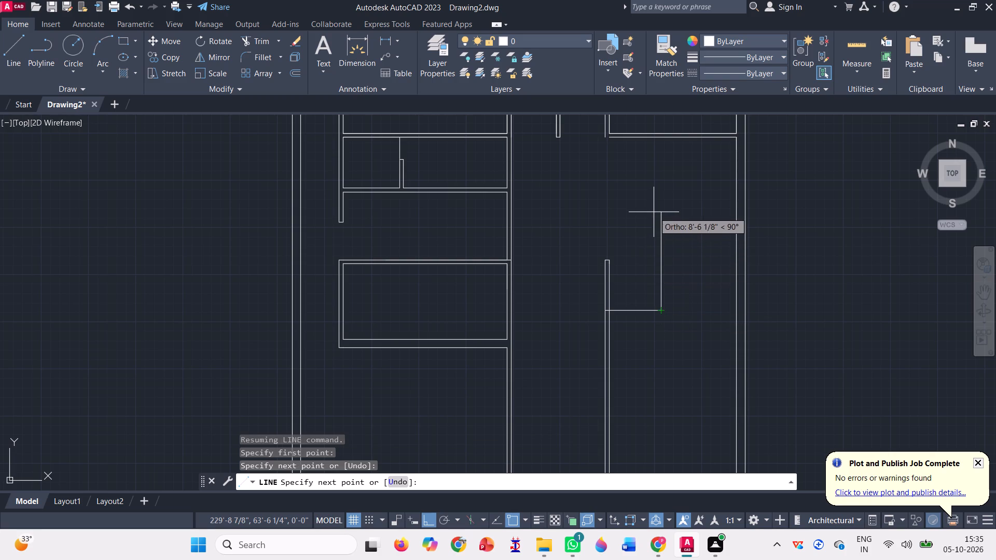
left_click(649, 193)
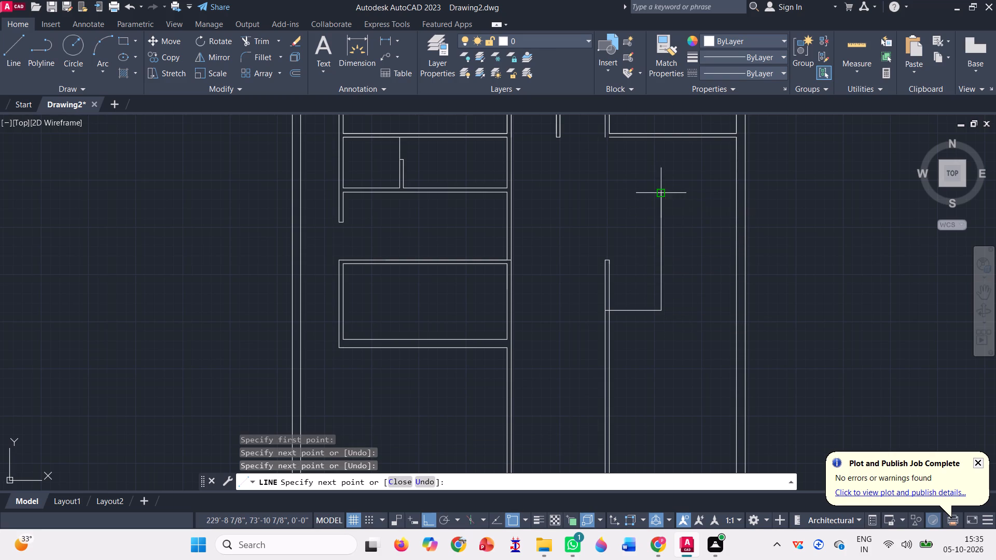
type("0'4\"")
key("Return")
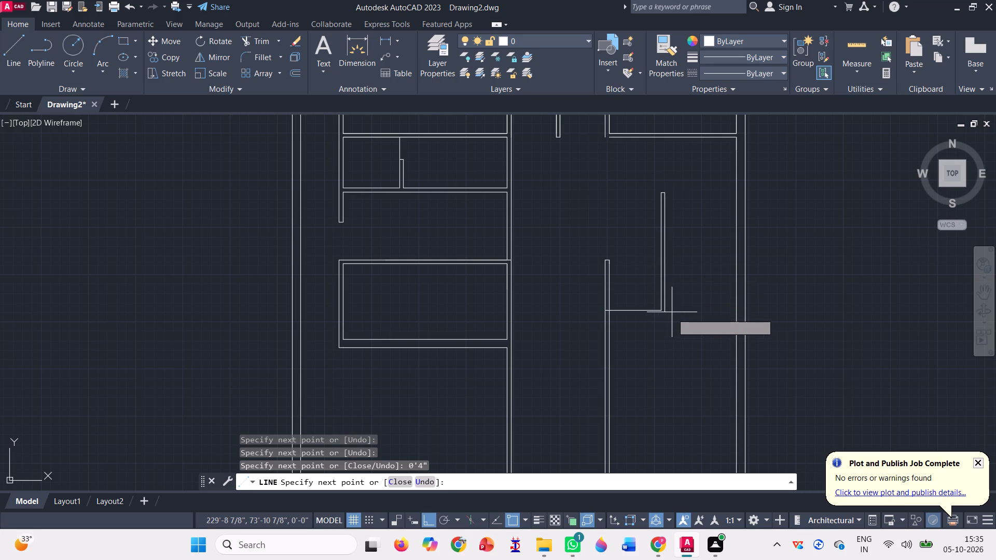
Close the L-shaped wall's outer face by drawing down level with the inner corner, 9" further down, and back to the partition's left face.
scroll(675, 302, "up", 3)
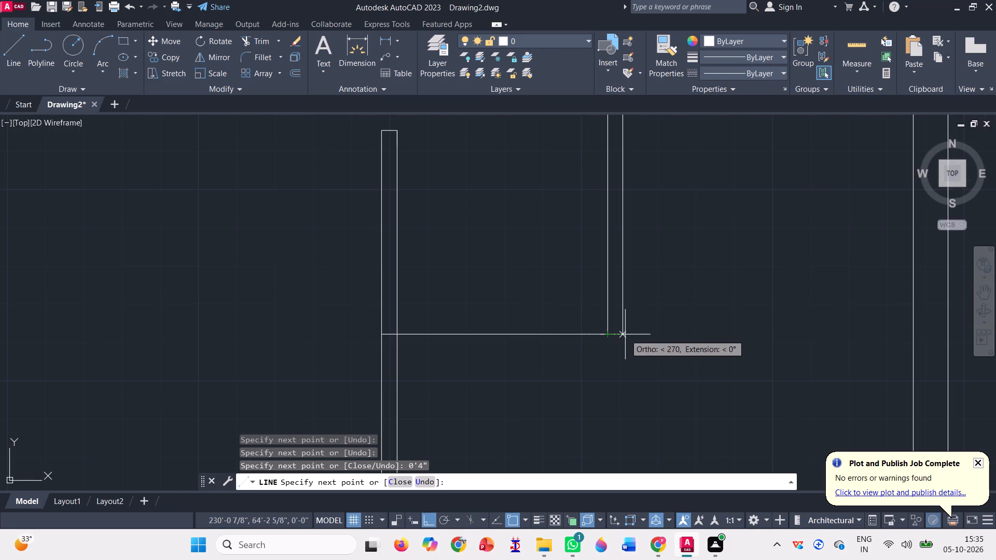
left_click(624, 334)
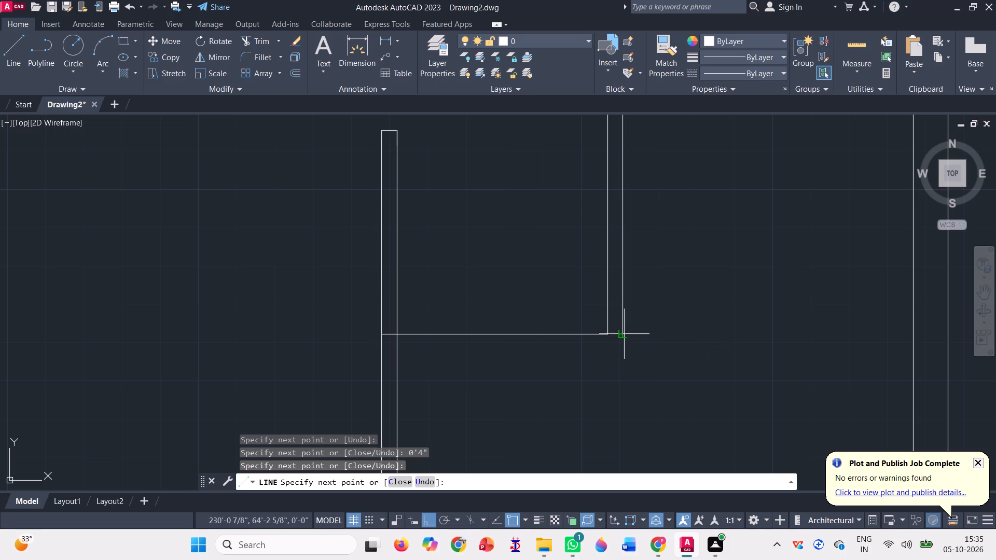
type("0'9\"")
key("Return")
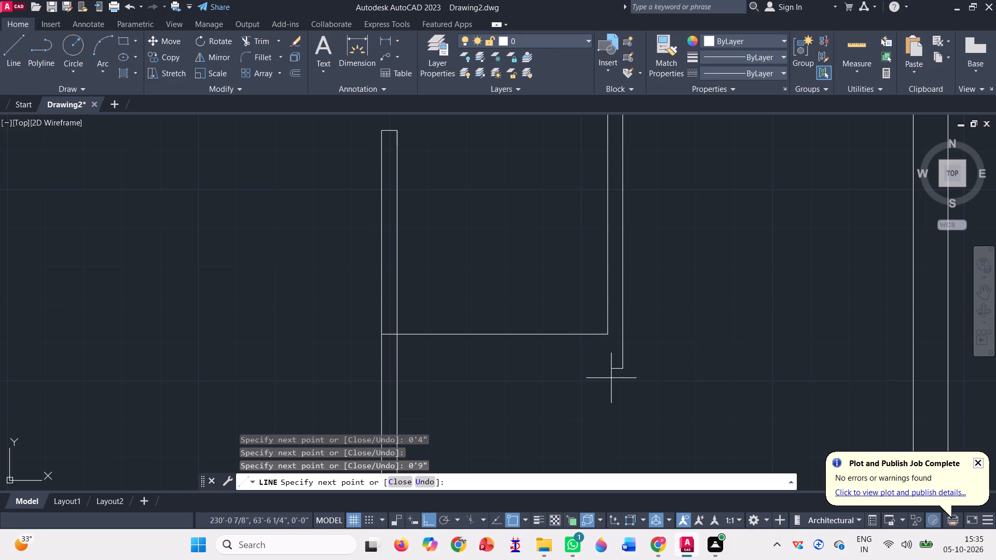
left_click(384, 370)
key("space")
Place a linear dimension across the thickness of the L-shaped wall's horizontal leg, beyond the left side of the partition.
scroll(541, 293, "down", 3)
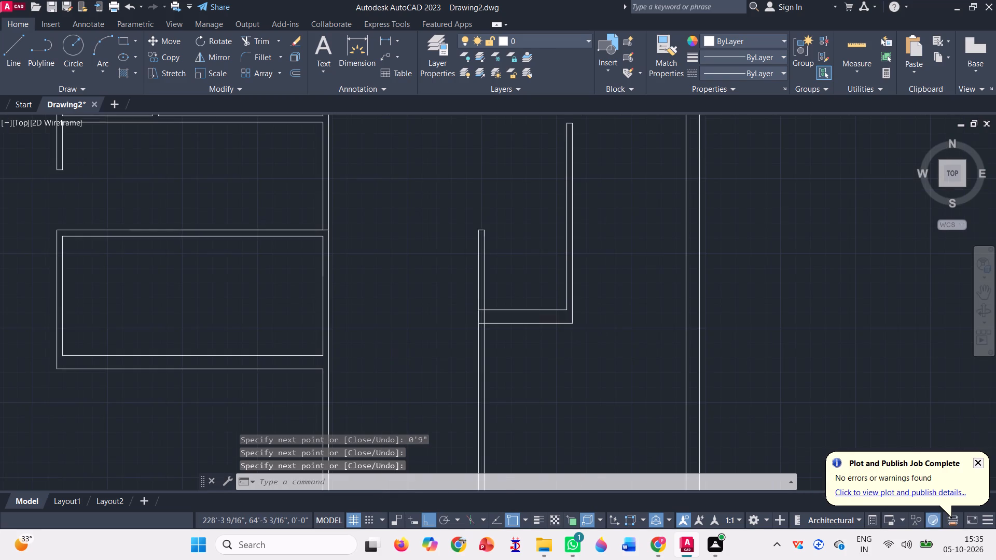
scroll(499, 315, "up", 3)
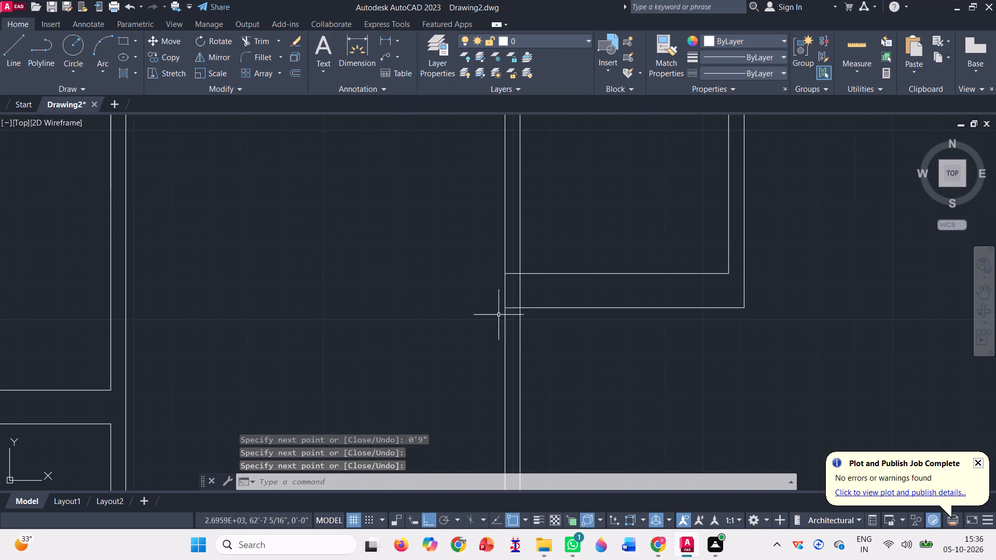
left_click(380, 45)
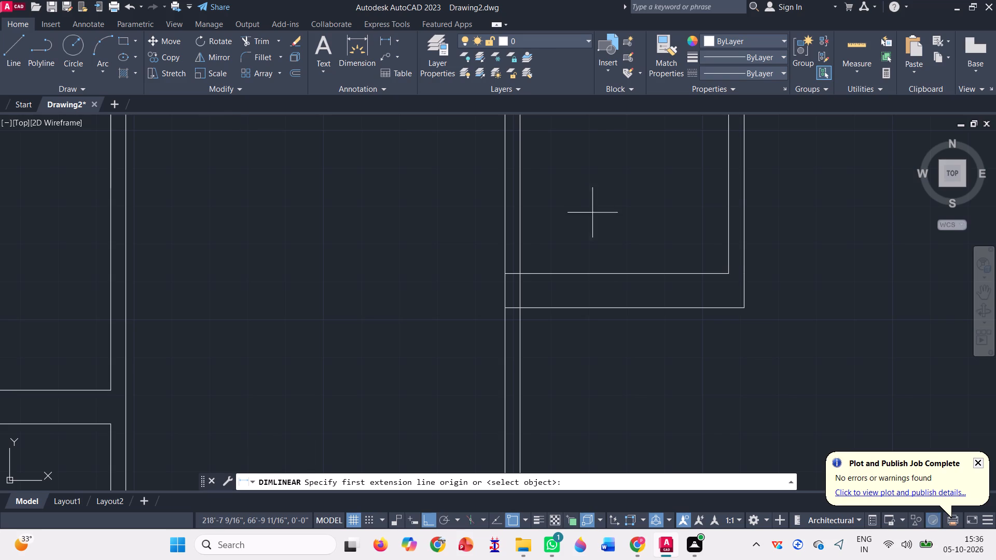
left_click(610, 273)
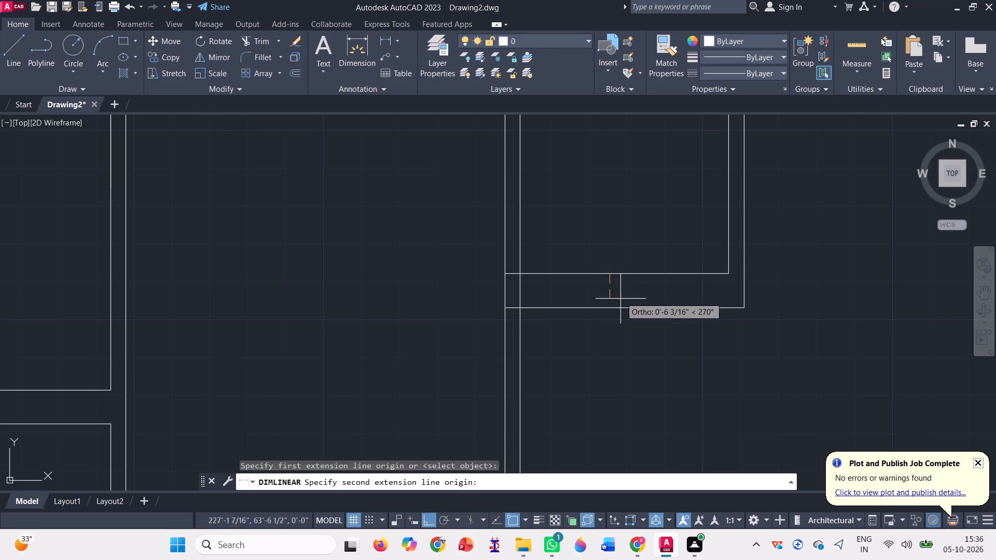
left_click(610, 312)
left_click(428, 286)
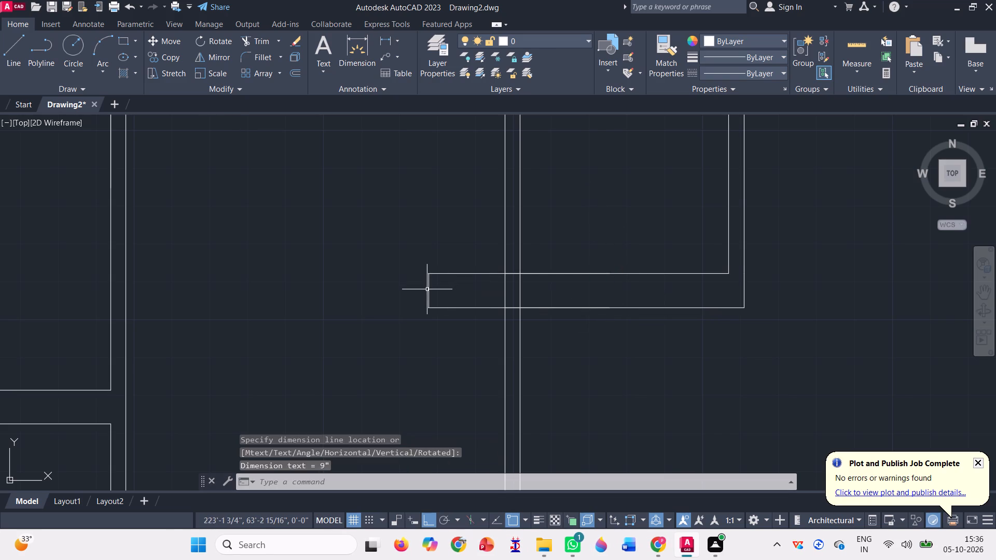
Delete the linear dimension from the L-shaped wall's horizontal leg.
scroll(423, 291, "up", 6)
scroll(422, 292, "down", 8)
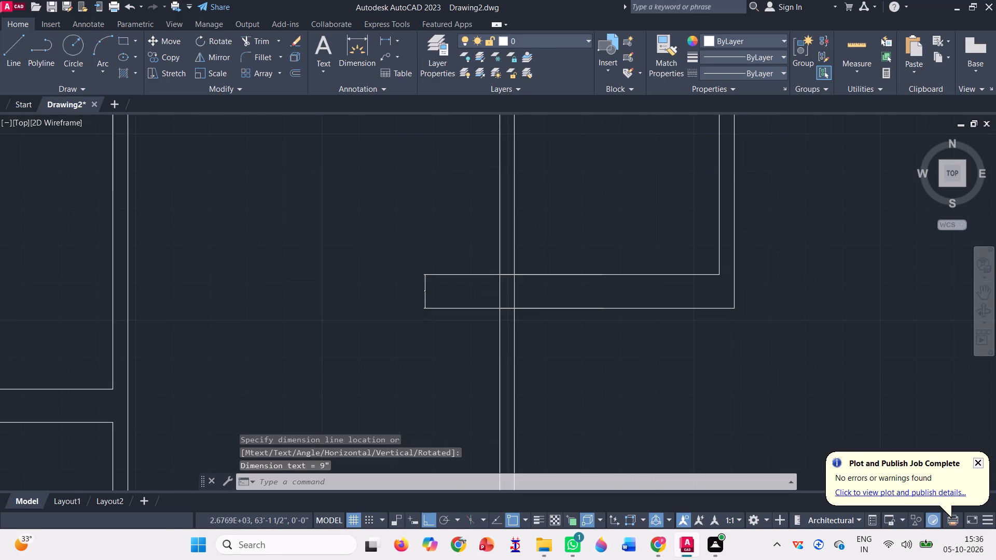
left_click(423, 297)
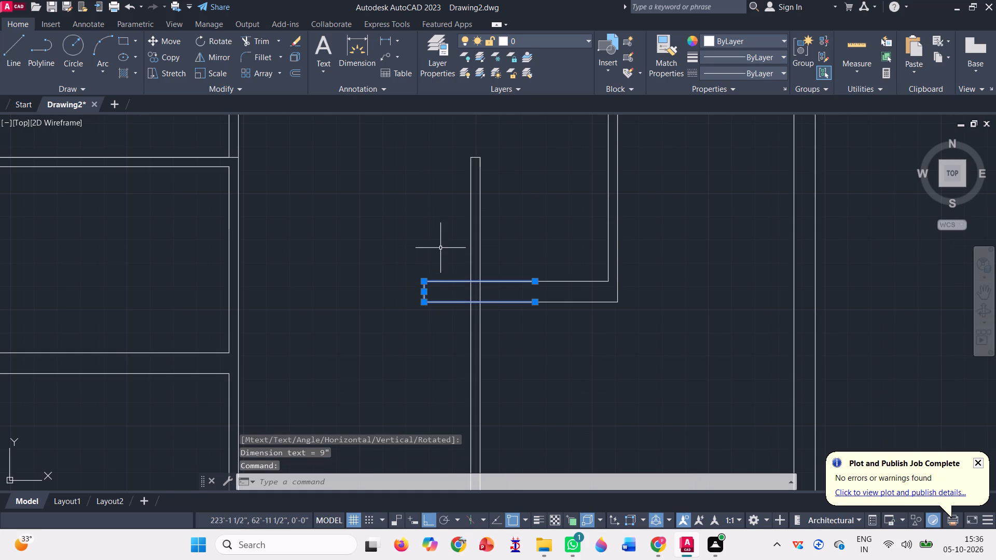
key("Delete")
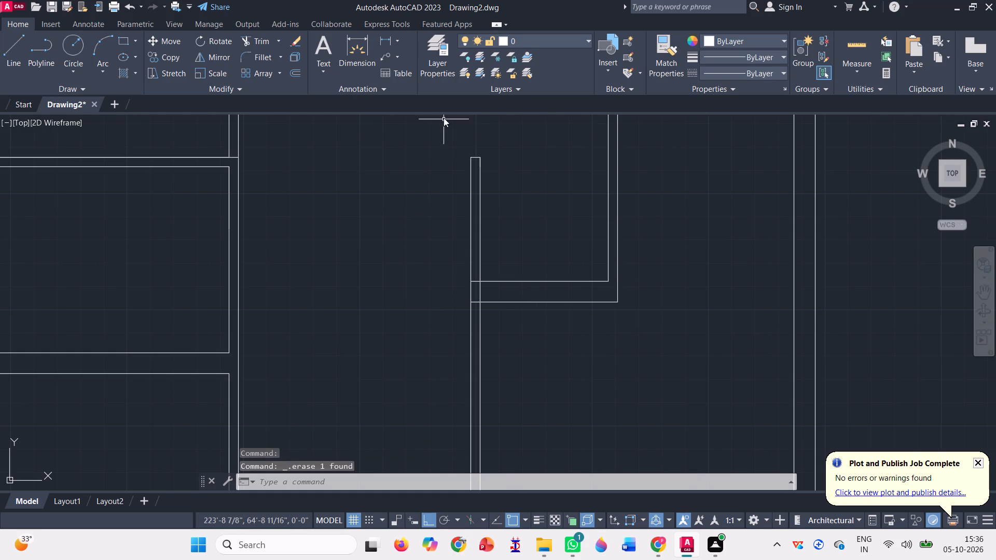
Trim the overlapping lines where the L-shaped wall's horizontal leg meets the long partition, leaving an open junction.
left_click(257, 39)
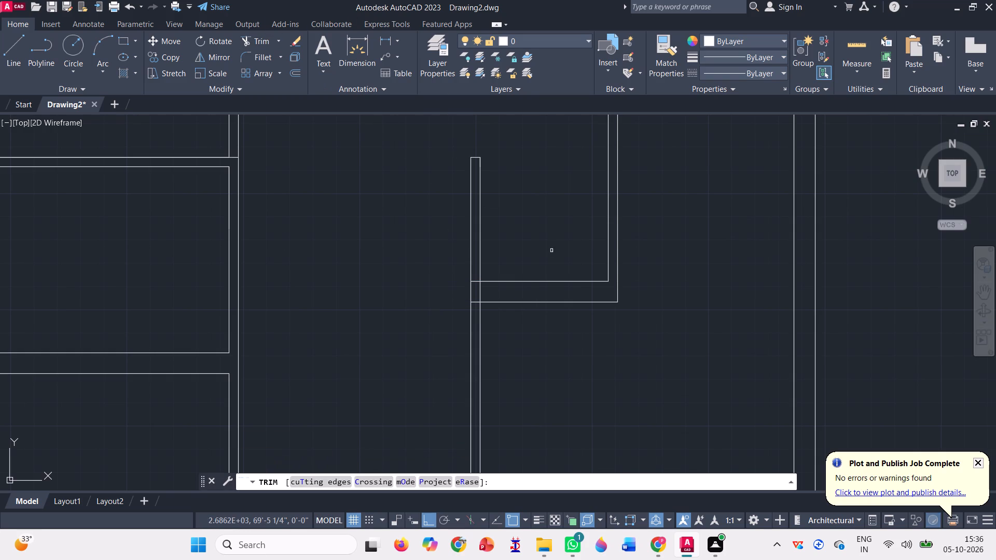
scroll(474, 285, "up", 4)
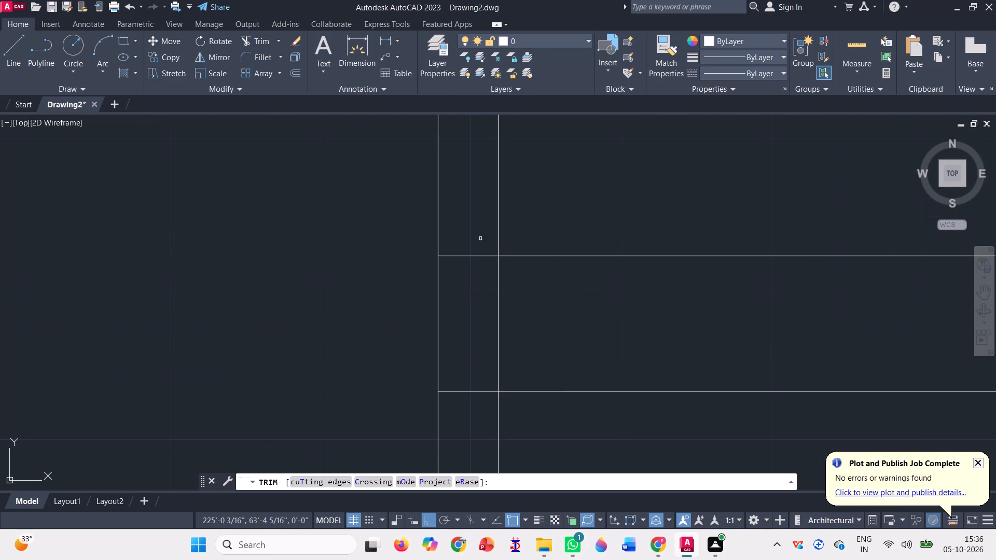
left_click(488, 227)
left_click(495, 335)
left_click(534, 323)
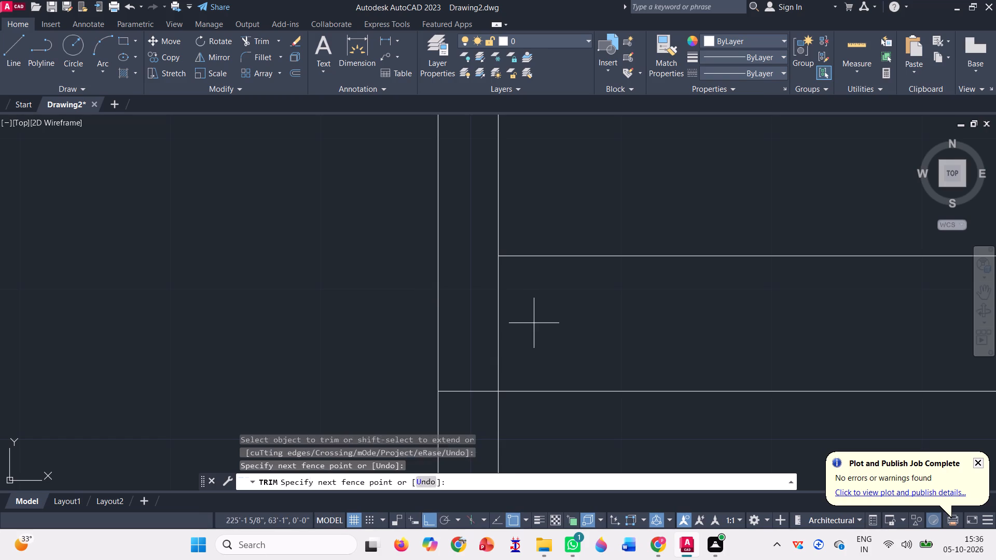
left_click(474, 396)
Trim the closed room's upper wall line where it crosses the thickness of the left long partition.
scroll(316, 311, "down", 3)
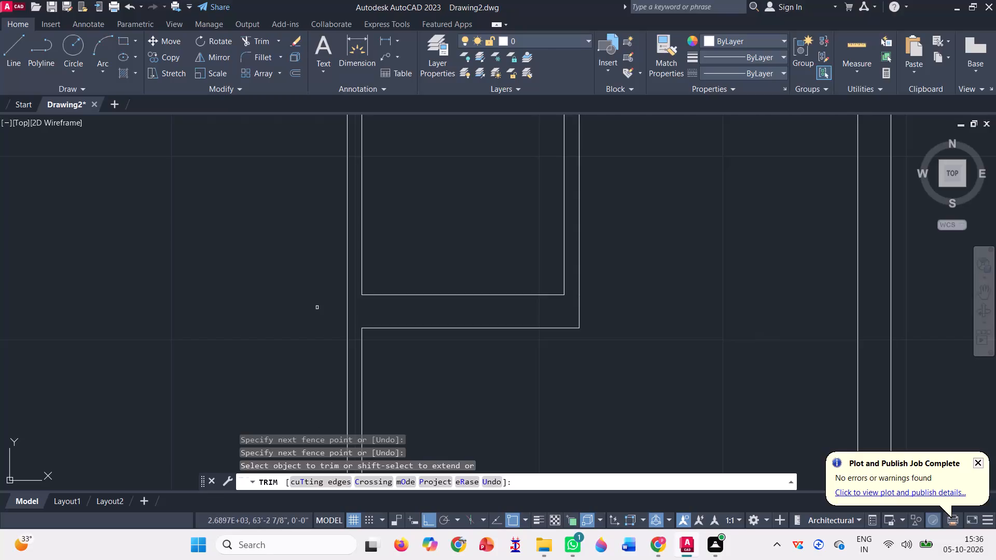
scroll(322, 306, "down", 1)
scroll(556, 342, "down", 1)
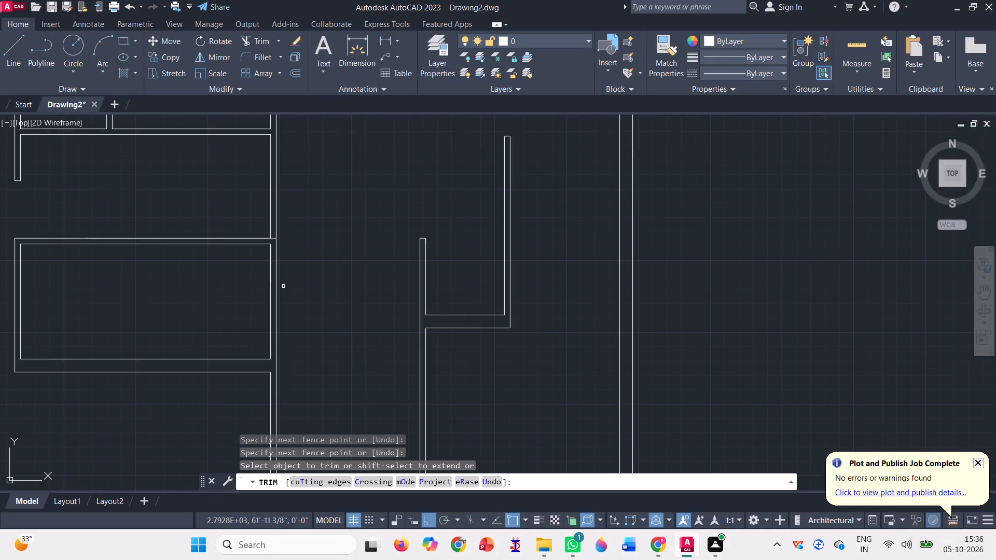
scroll(258, 233, "up", 4)
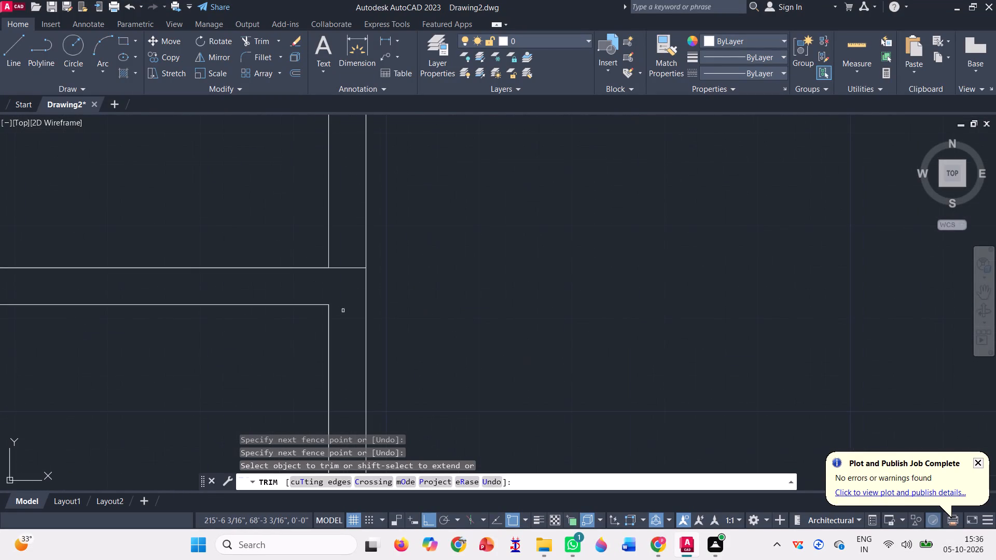
left_click(343, 285)
left_click(354, 239)
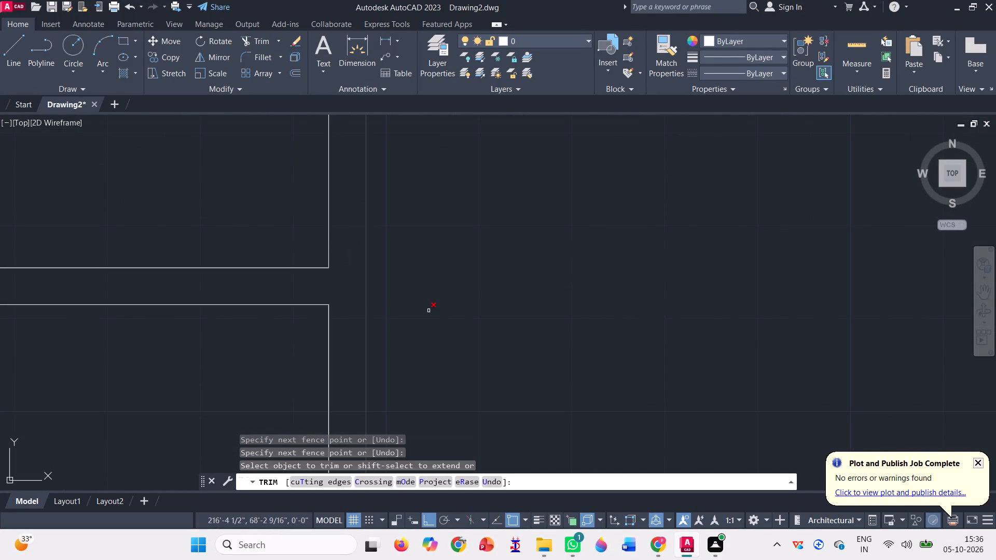
scroll(428, 307, "down", 4)
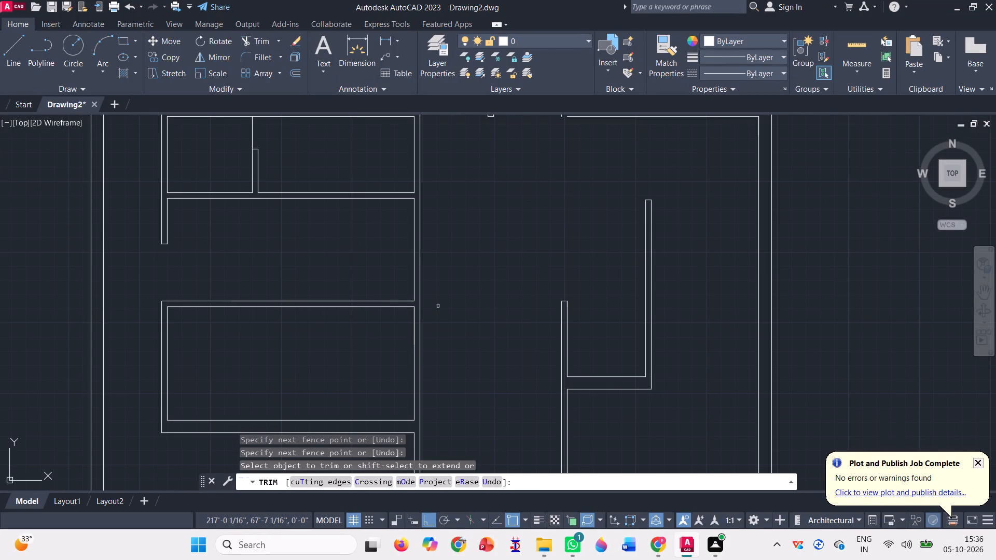
key("Escape")
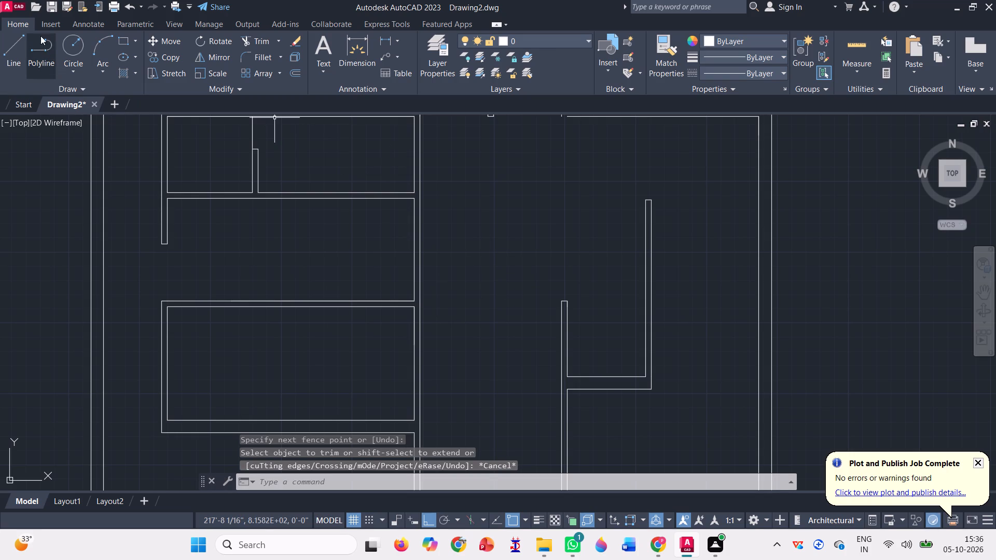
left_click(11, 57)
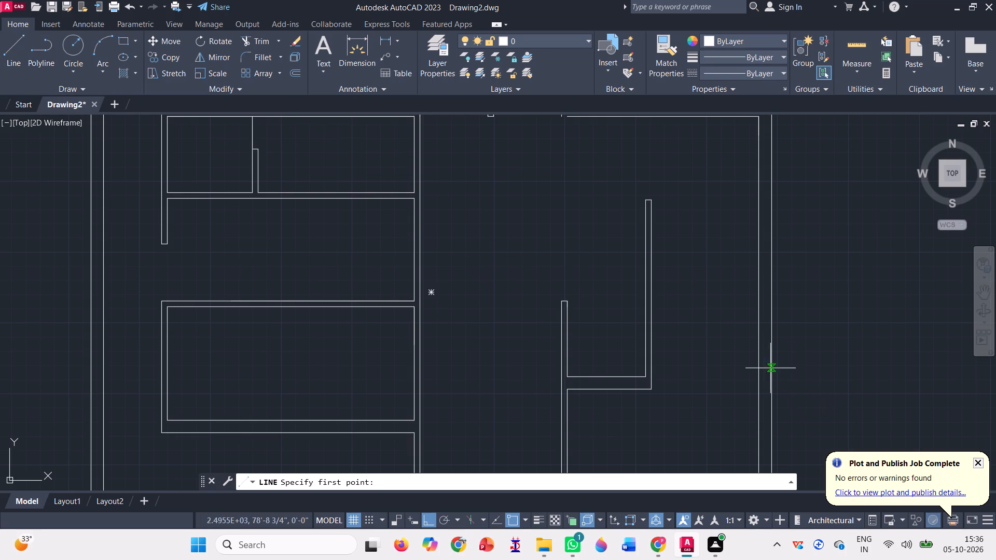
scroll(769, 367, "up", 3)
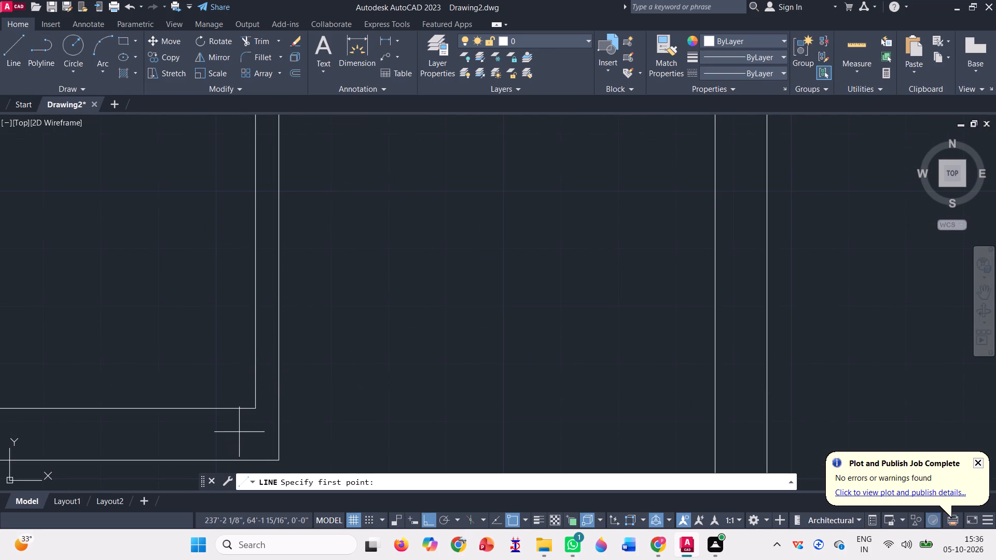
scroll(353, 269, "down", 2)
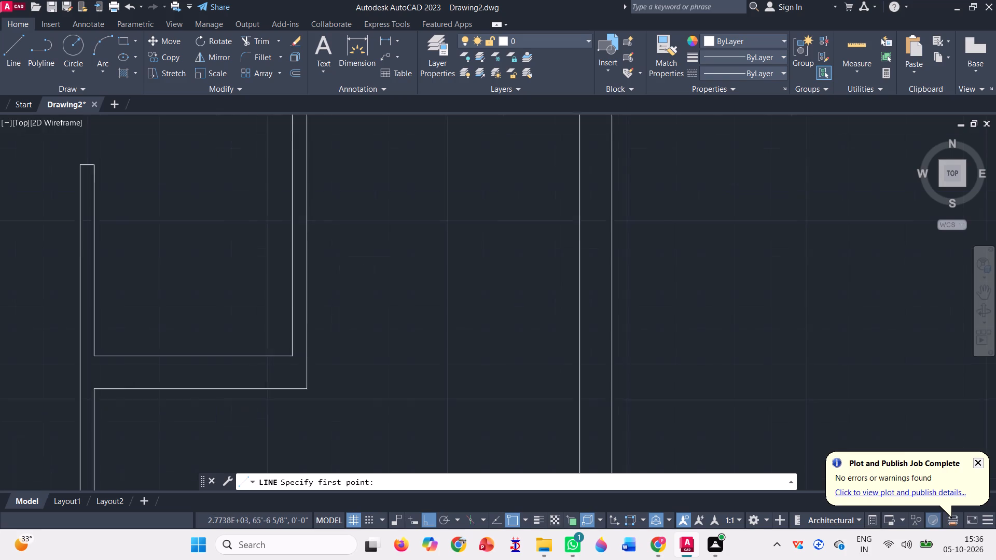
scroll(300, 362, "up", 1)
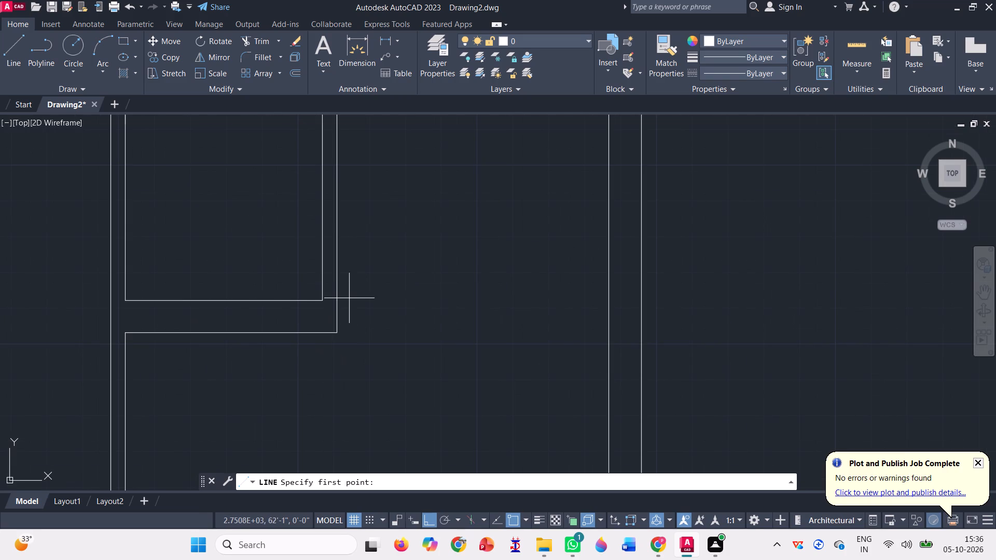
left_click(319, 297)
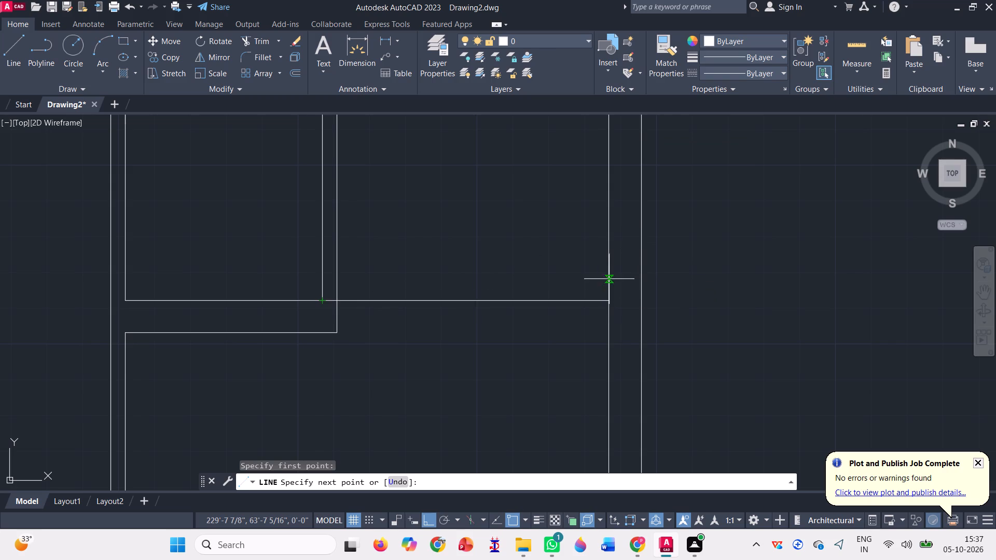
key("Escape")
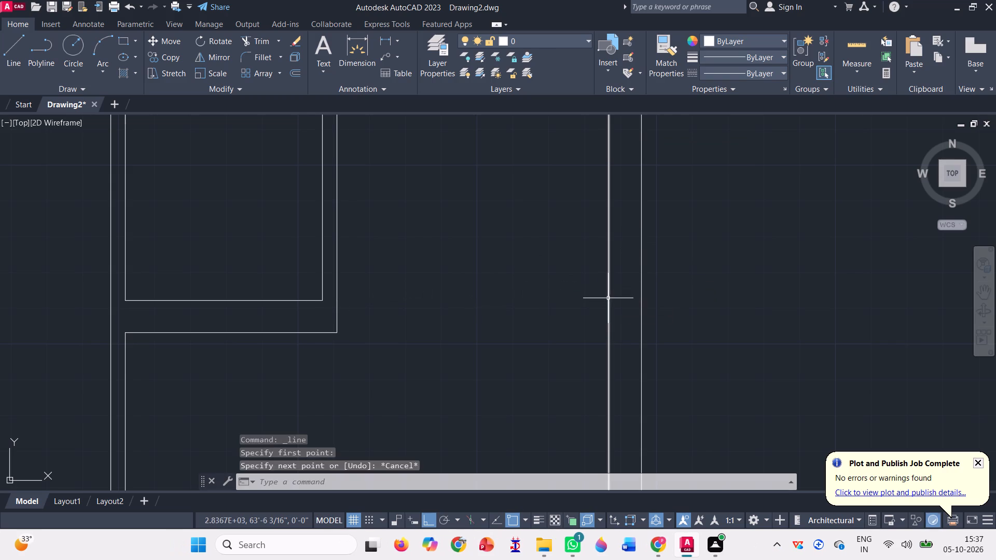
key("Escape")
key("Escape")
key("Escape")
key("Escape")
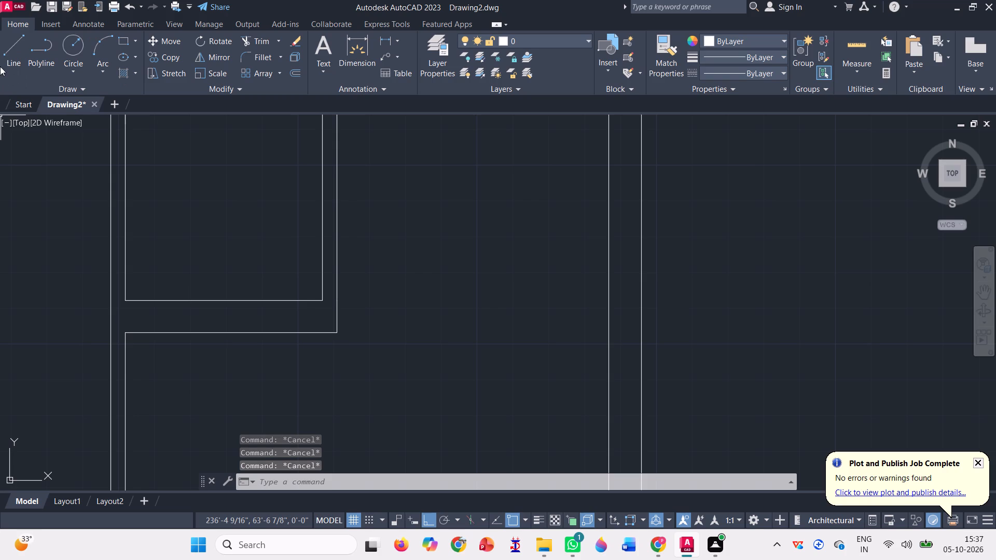
Draw a 4" partition outline from the L-shaped wall's inner corner across to the right outer wall's inner face, down 4", and back past the L-shaped wall's outer face.
left_click(18, 57)
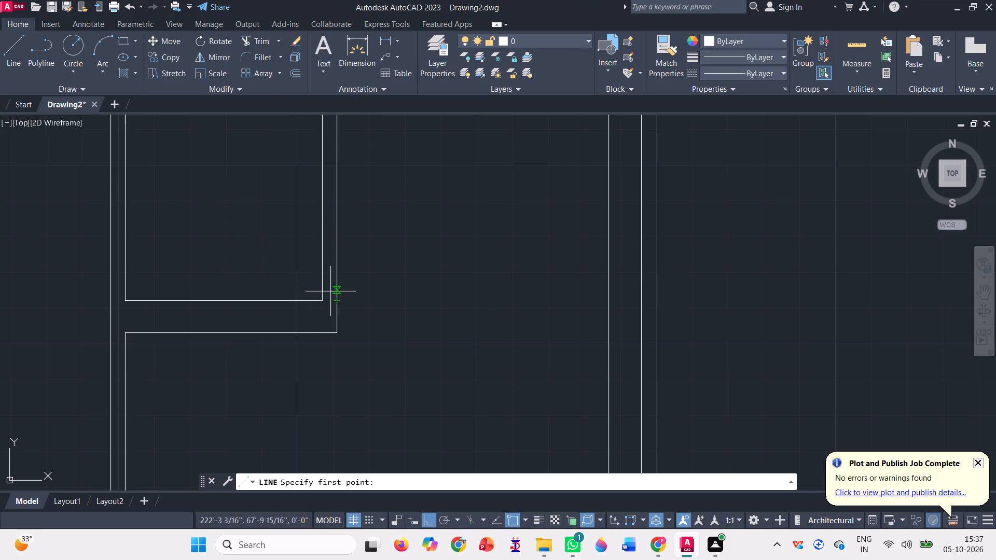
left_click(322, 303)
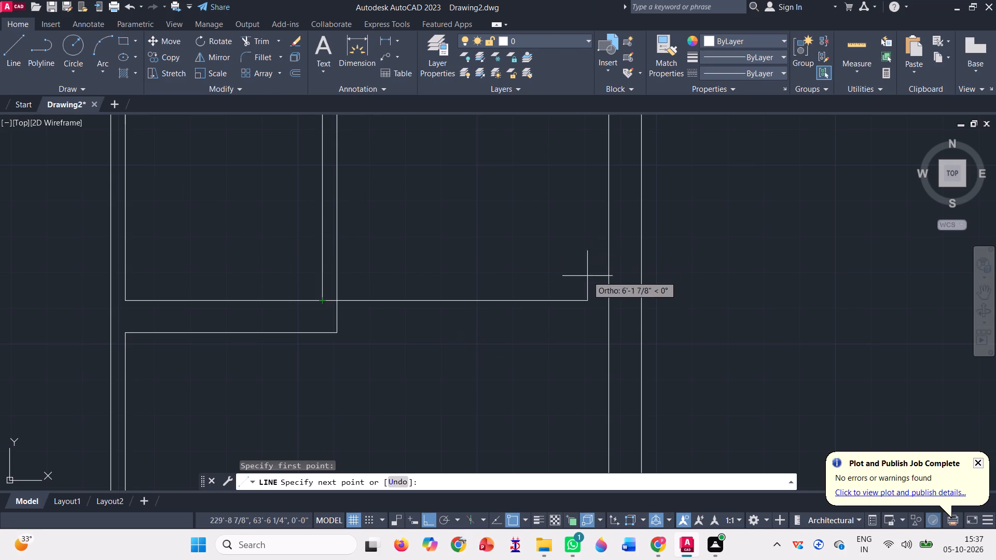
left_click(608, 300)
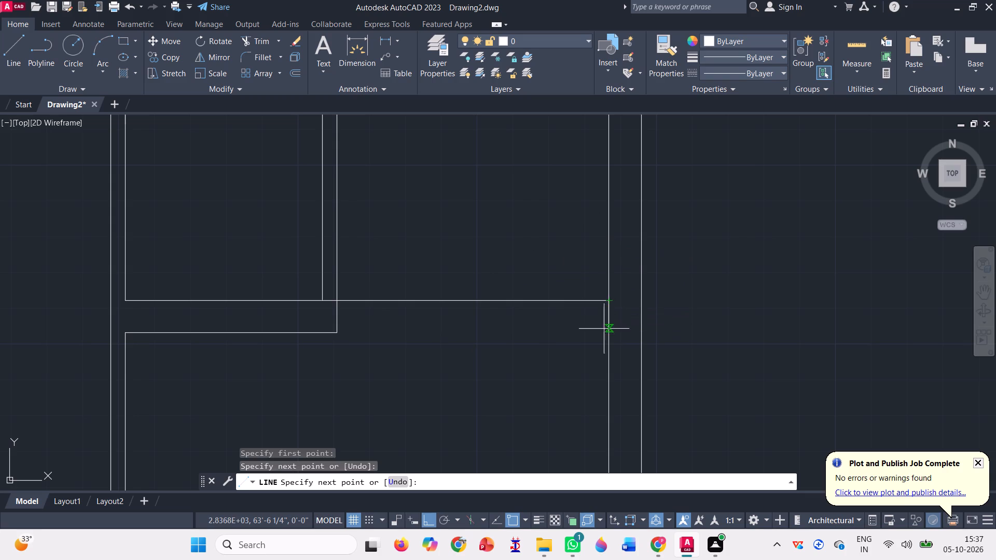
key("0")
key("apostrophe")
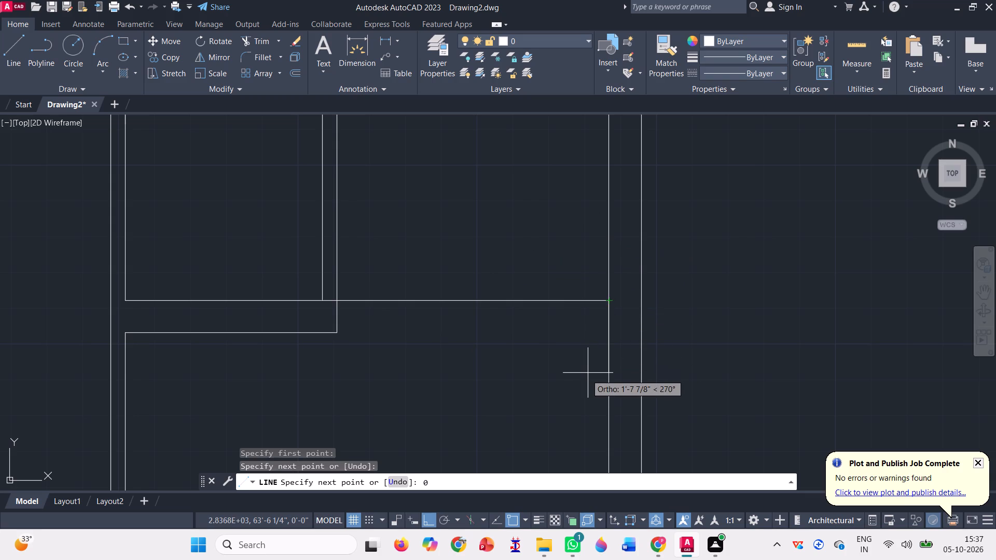
key("4")
key("shift+quotedbl")
key("Return")
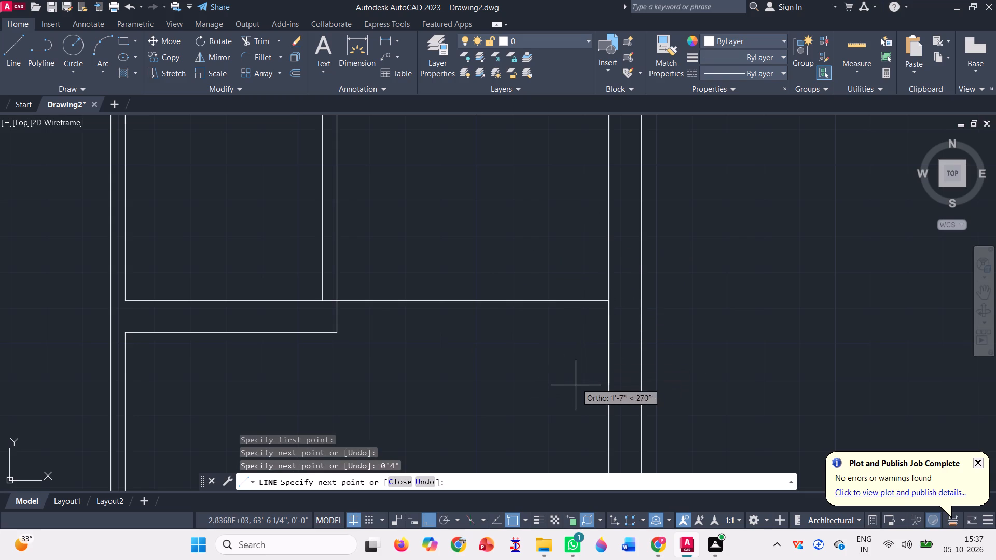
scroll(346, 315, "up", 2)
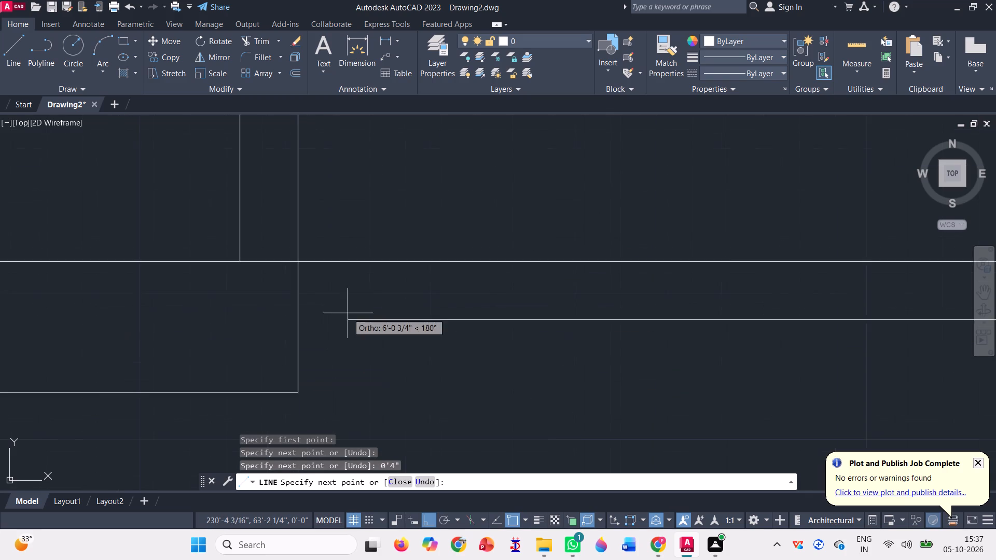
scroll(348, 313, "up", 2)
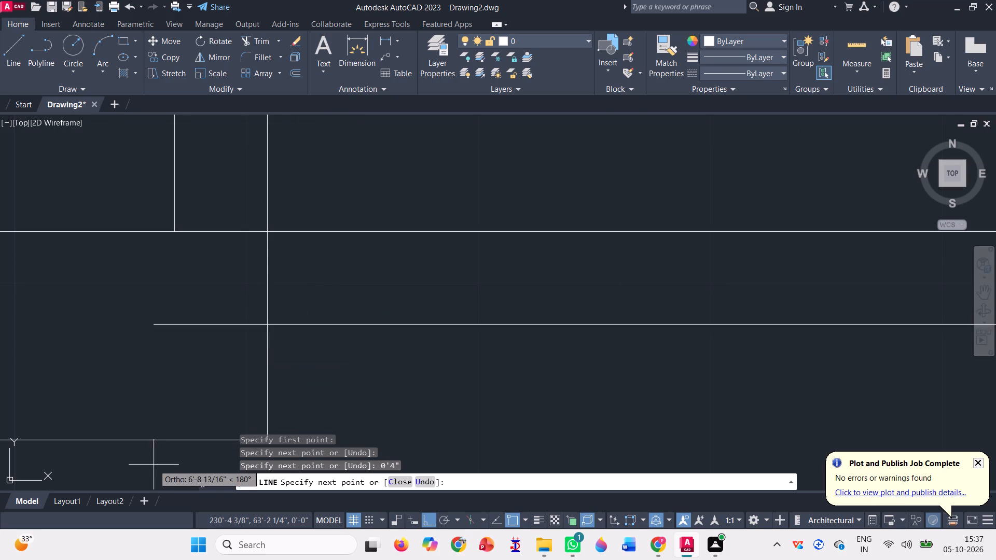
left_click(256, 333)
key("space")
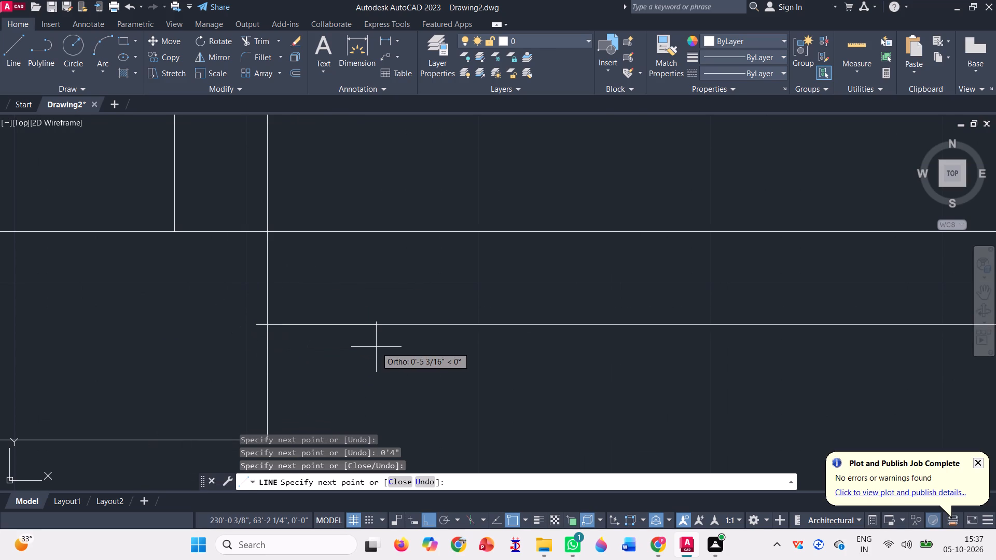
Trim the overlapping line pieces where the new 4" partition meets the L-shaped wall's corner, including the short overhang.
left_click(262, 29)
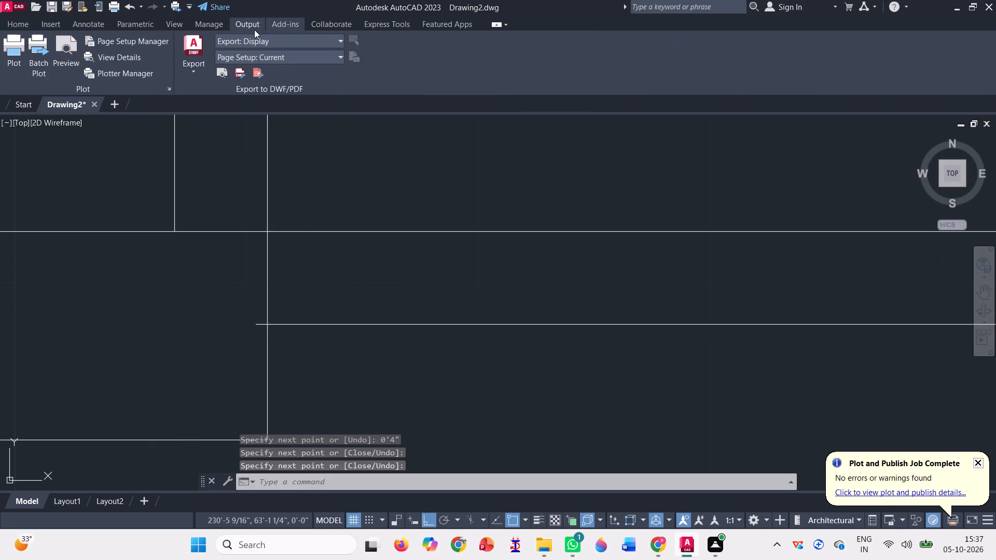
left_click(18, 21)
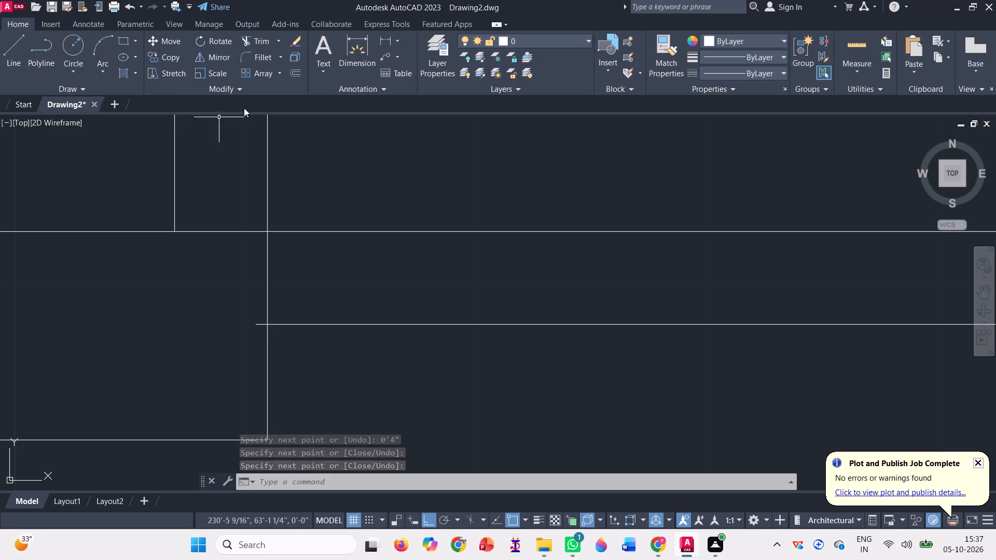
left_click(249, 42)
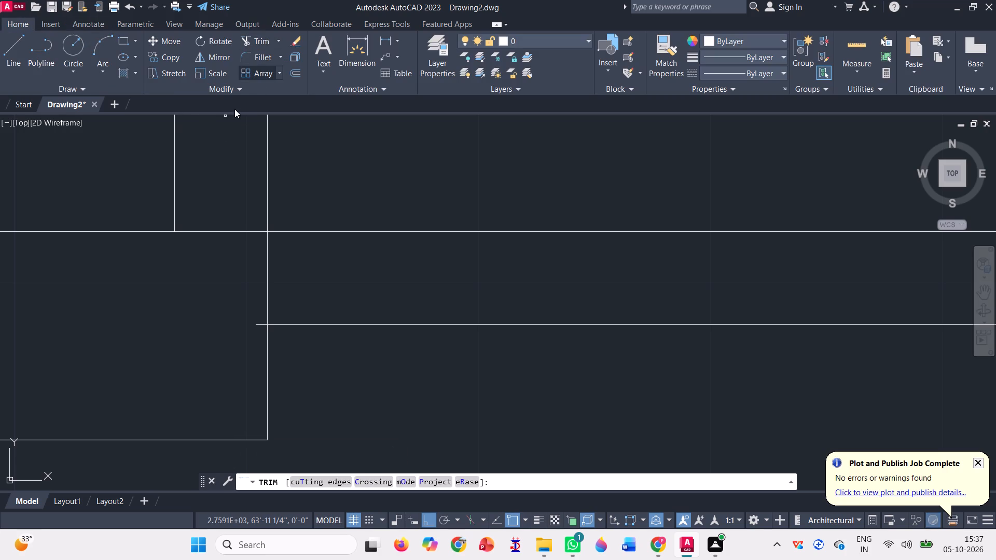
left_click(220, 268)
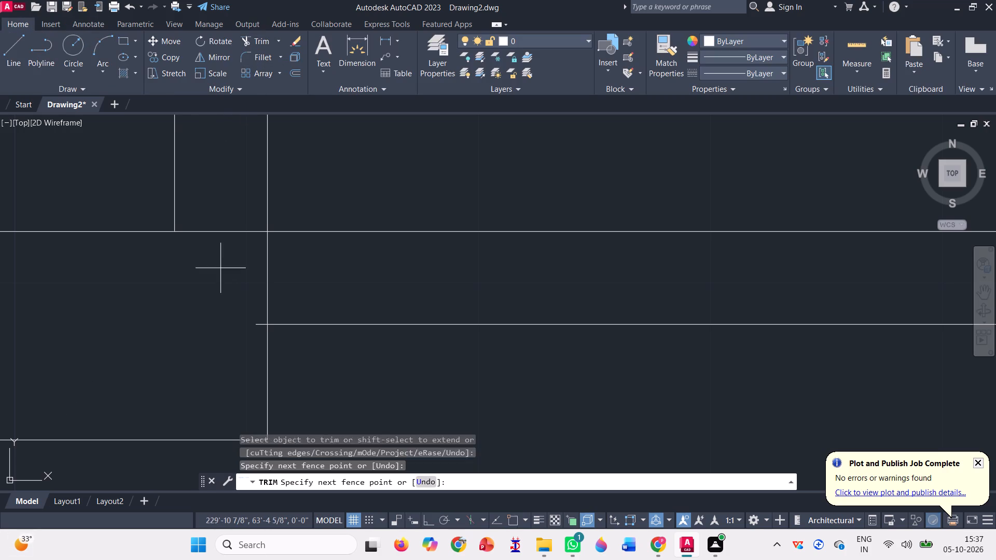
left_click(241, 188)
scroll(212, 347, "up", 4)
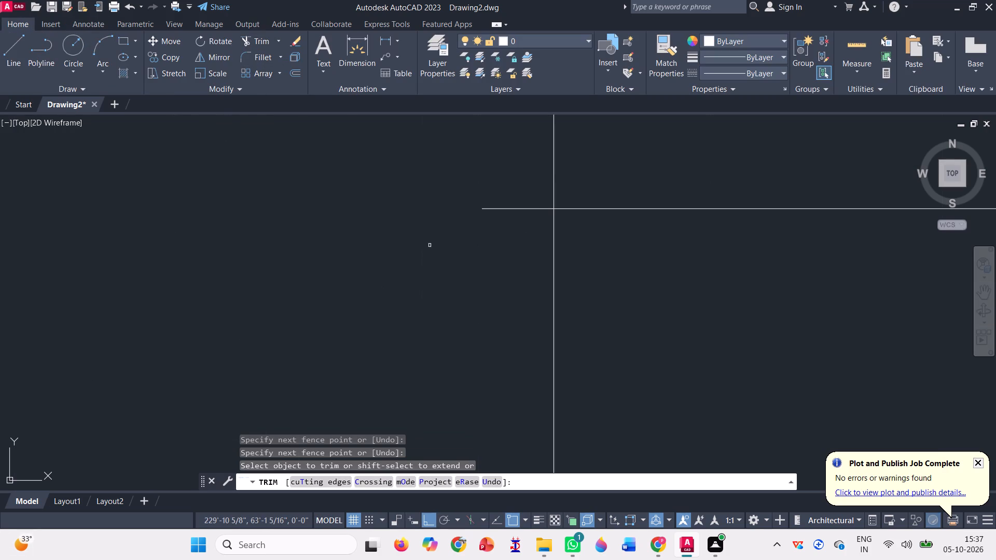
left_click(537, 223)
left_click_drag(556, 148, 554, 143)
scroll(429, 244, "down", 3)
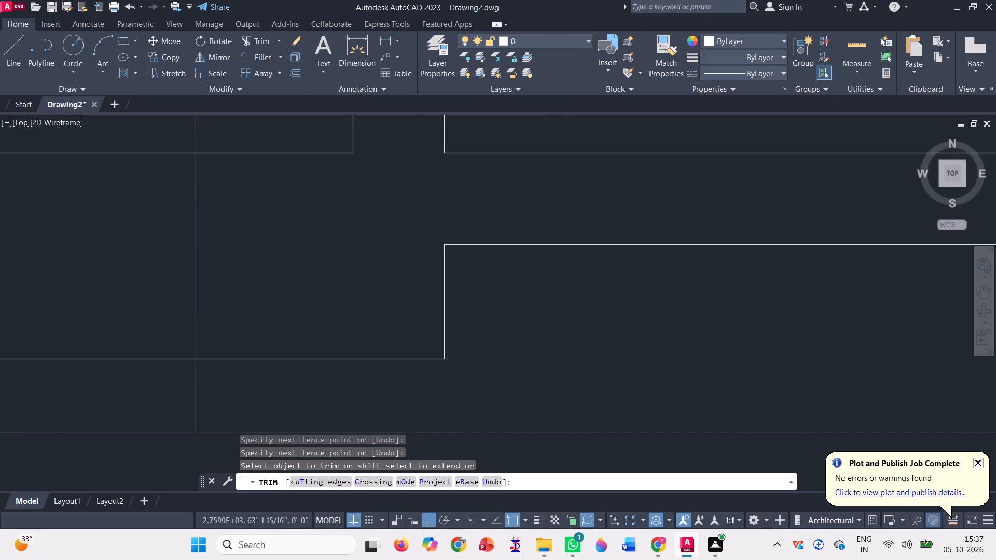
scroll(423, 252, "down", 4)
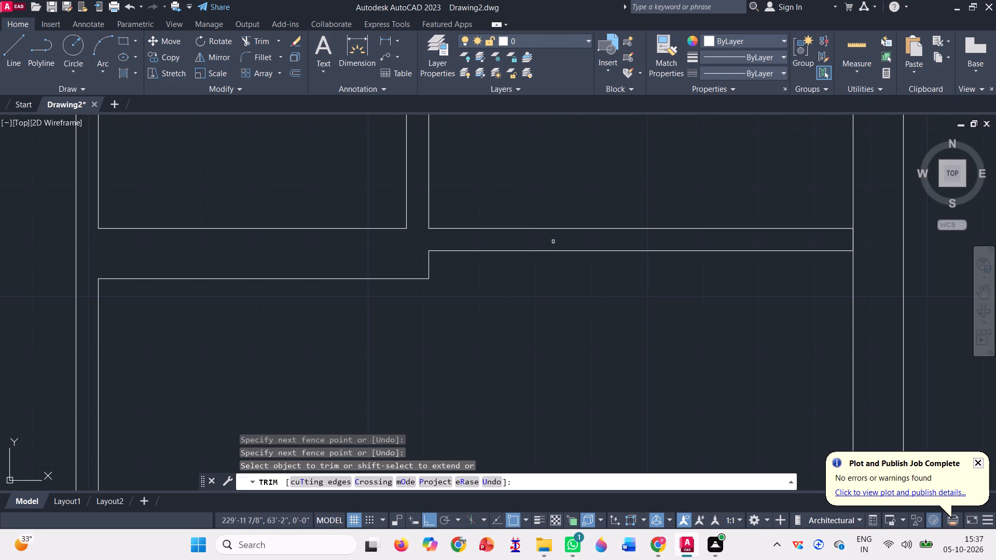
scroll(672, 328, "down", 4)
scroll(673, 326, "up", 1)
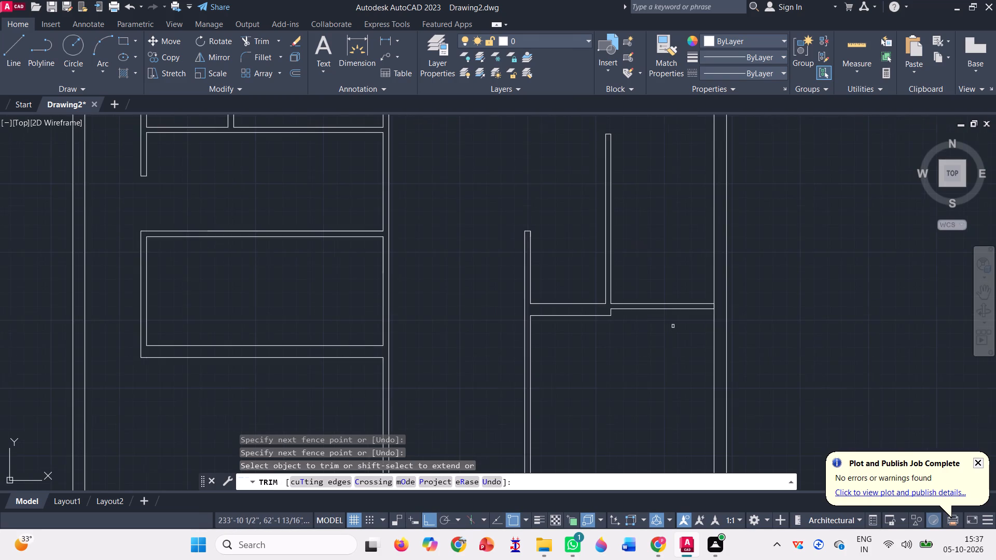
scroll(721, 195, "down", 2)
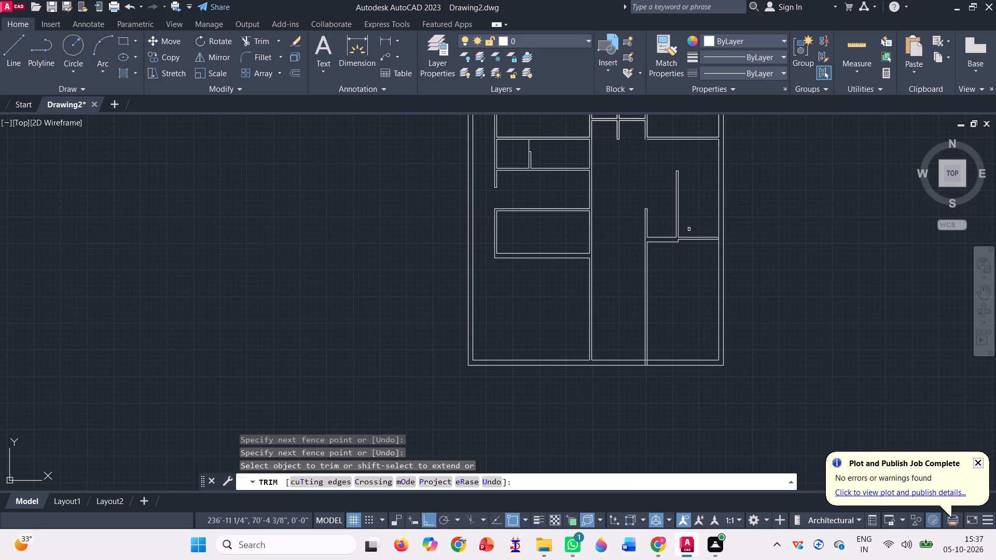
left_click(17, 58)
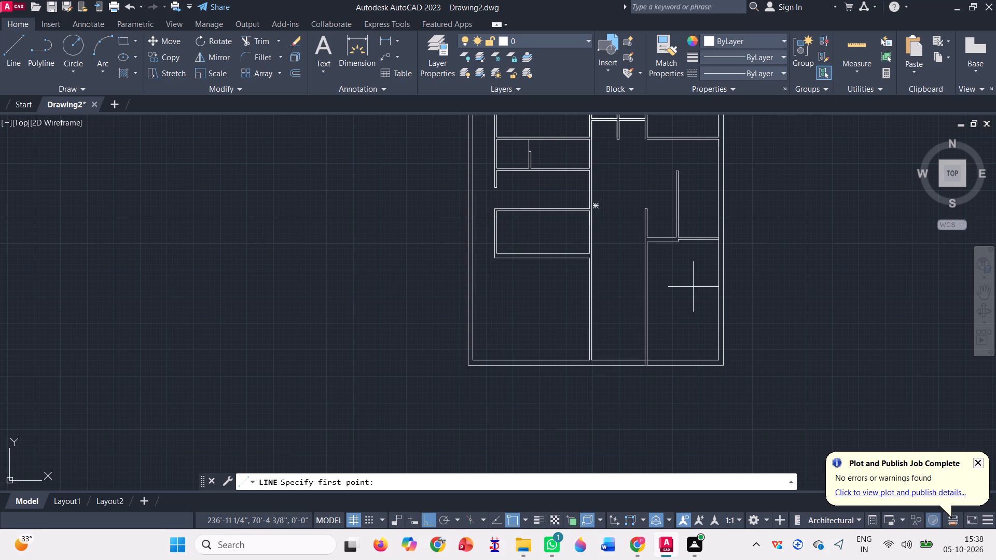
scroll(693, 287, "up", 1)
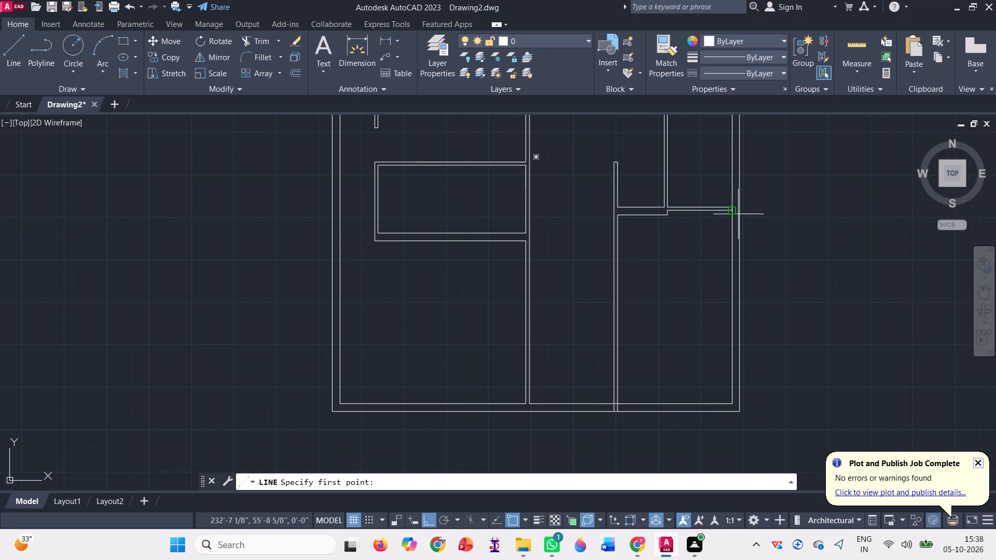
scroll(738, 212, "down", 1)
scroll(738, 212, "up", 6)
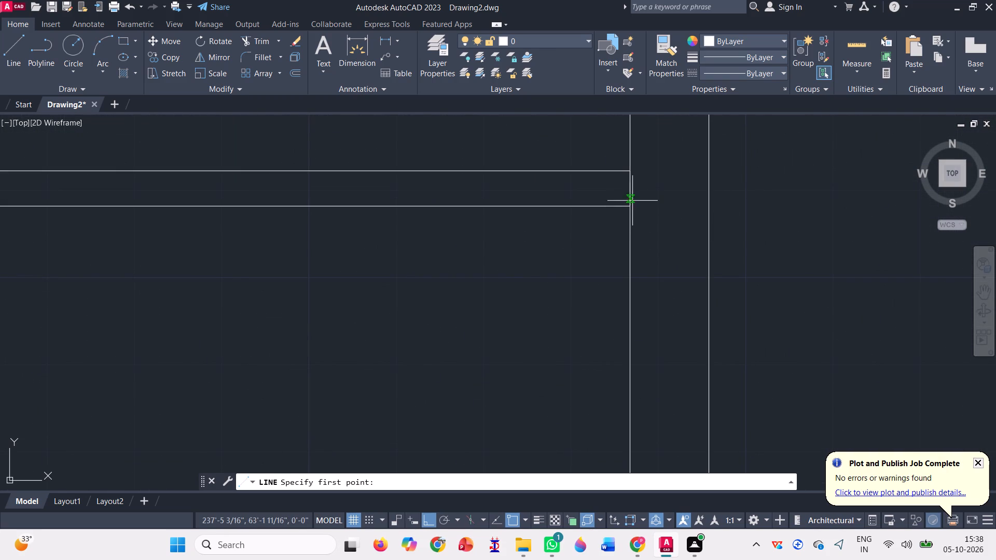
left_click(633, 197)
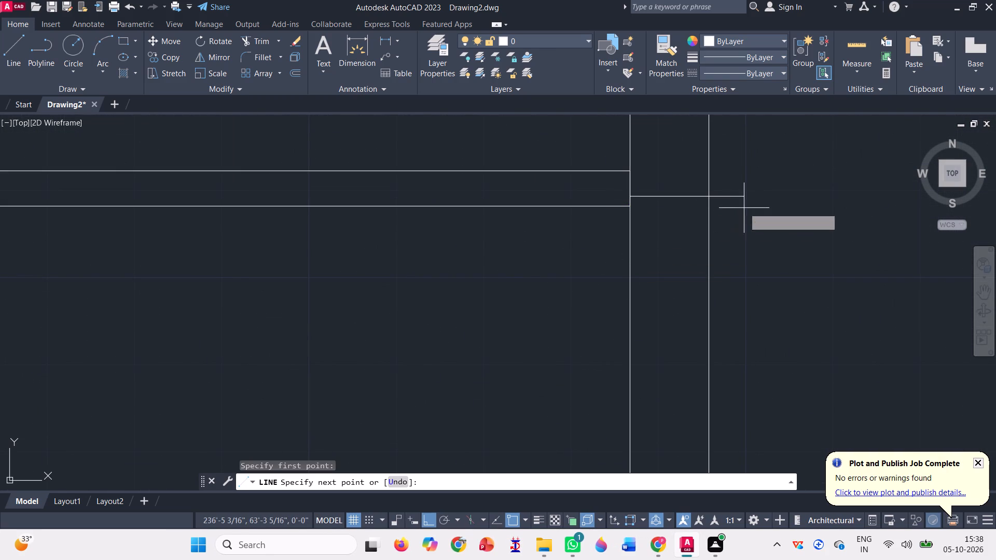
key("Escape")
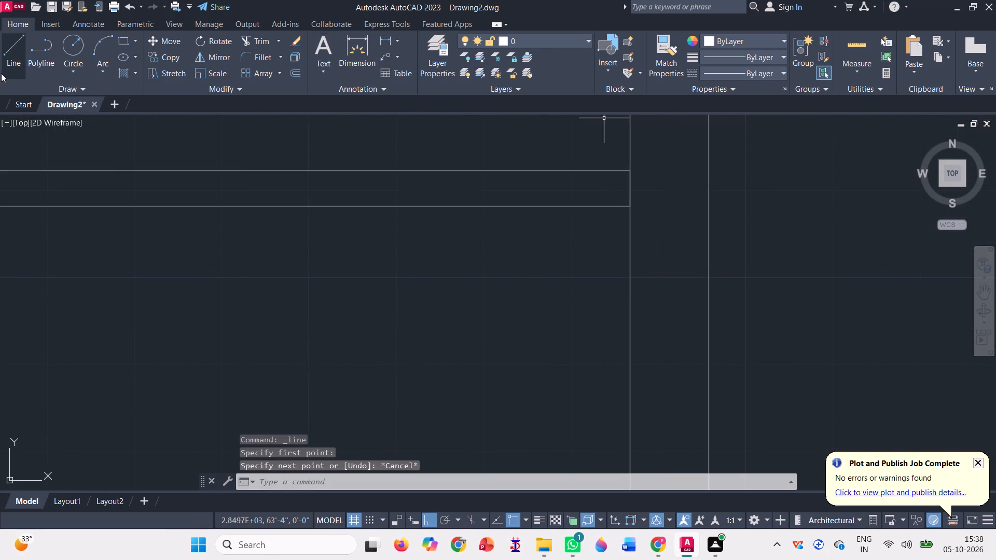
Draw a line from the new partition's lower corner at the right outer wall, 12' down, and across just past the left long partition.
left_click(18, 53)
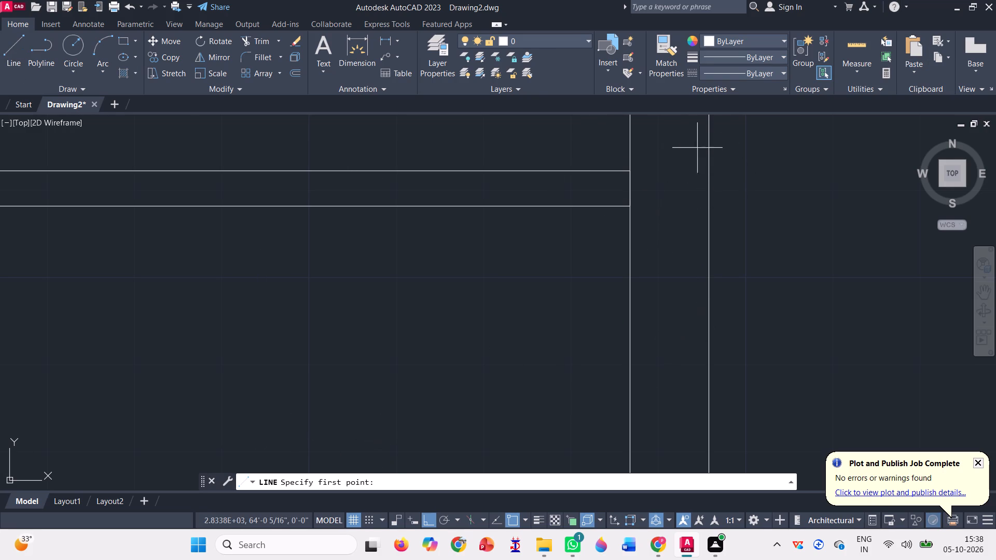
left_click(628, 202)
scroll(628, 202, "down", 2)
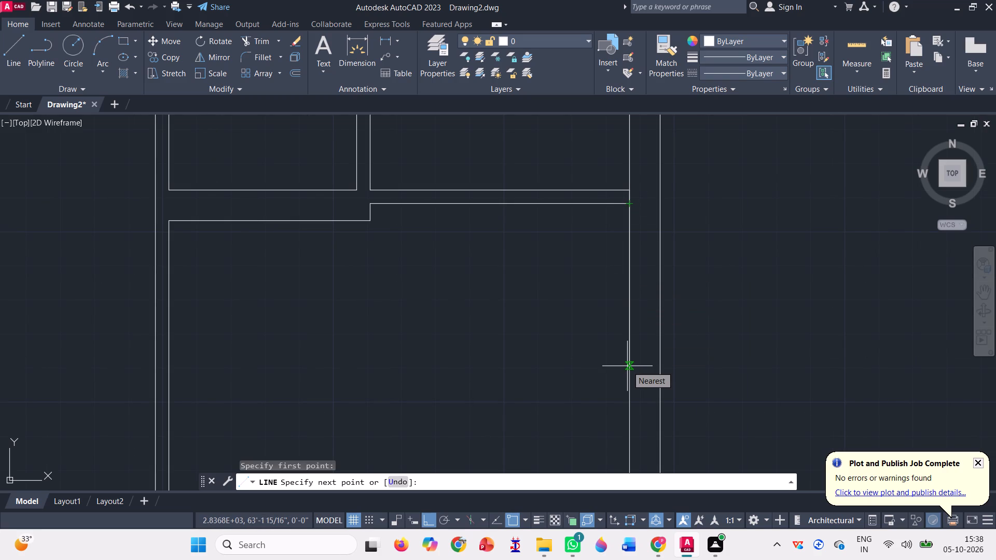
type("12'")
key("Return")
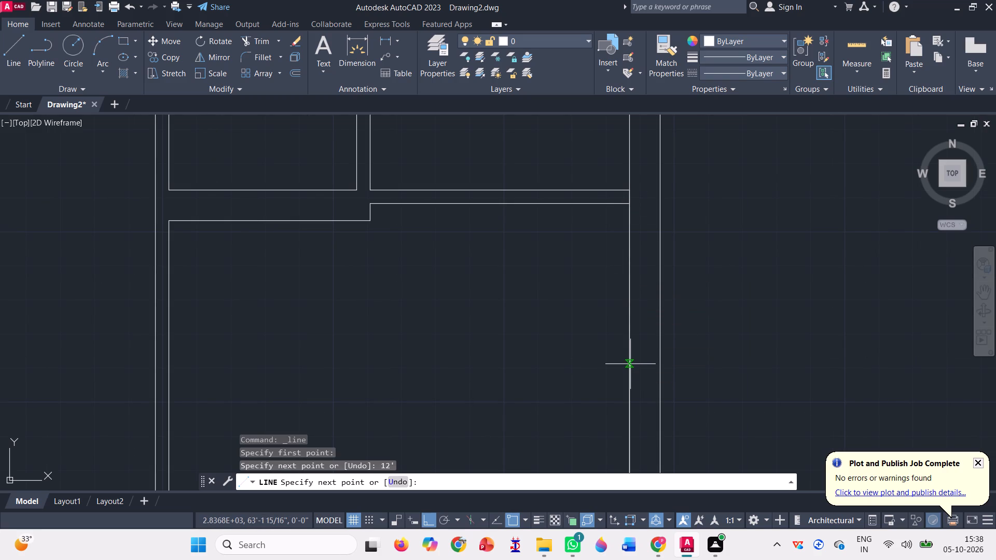
scroll(629, 348, "down", 3)
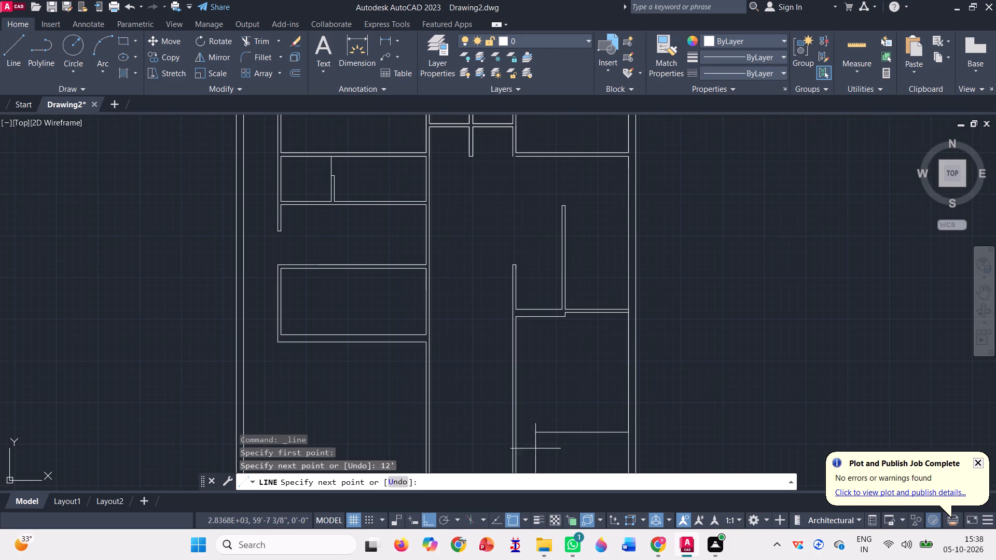
scroll(430, 435, "up", 4)
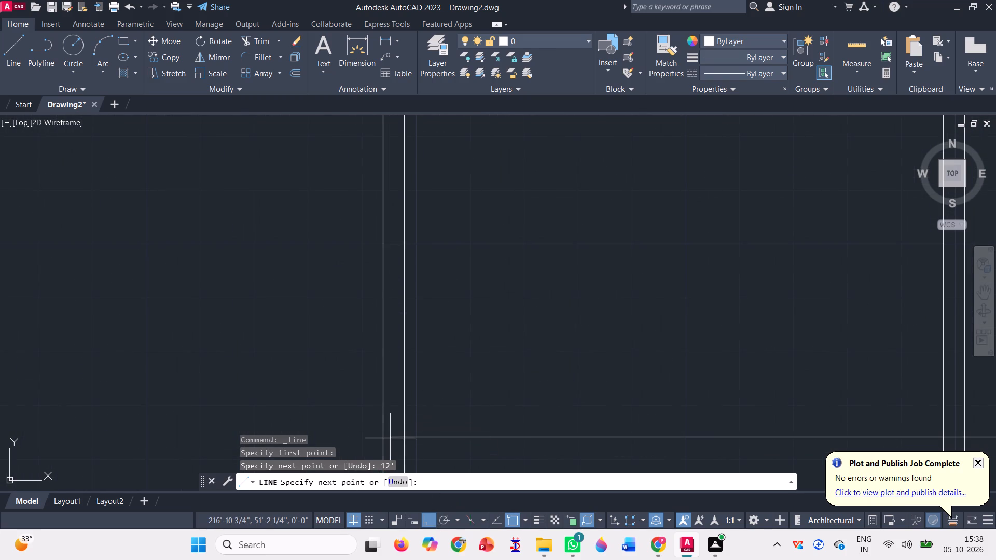
double_click(403, 442)
scroll(425, 389, "down", 4)
scroll(406, 418, "up", 3)
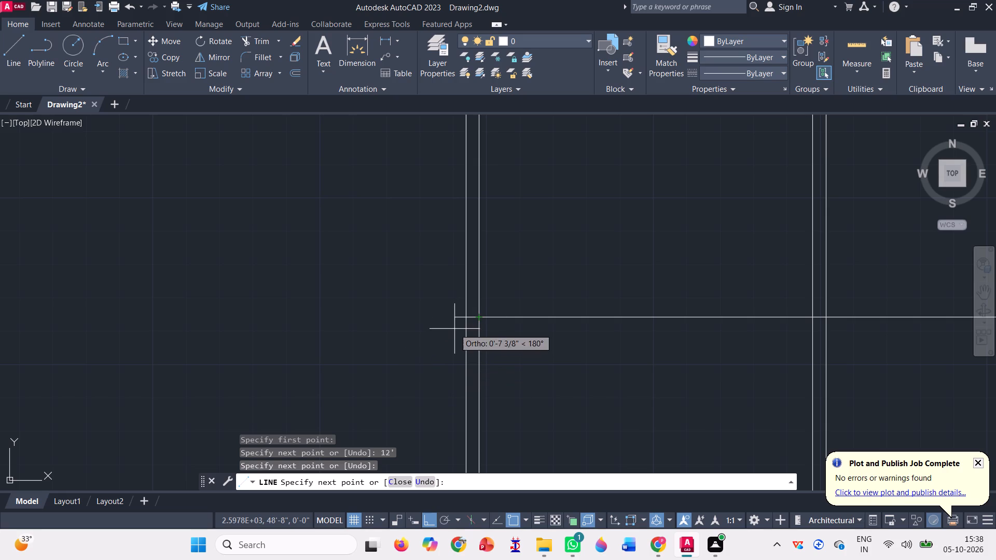
scroll(456, 319, "up", 5)
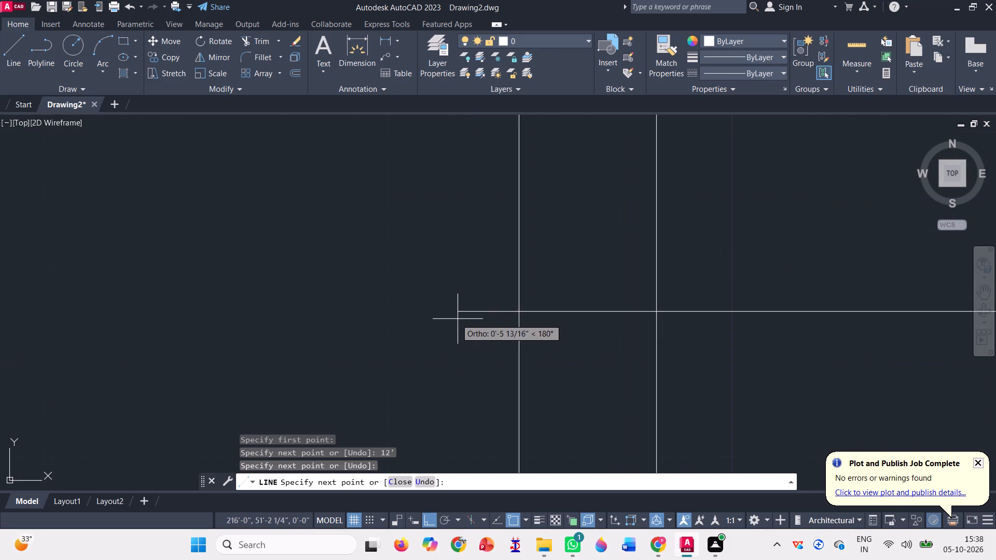
left_click(497, 304)
left_click(499, 300)
key("space")
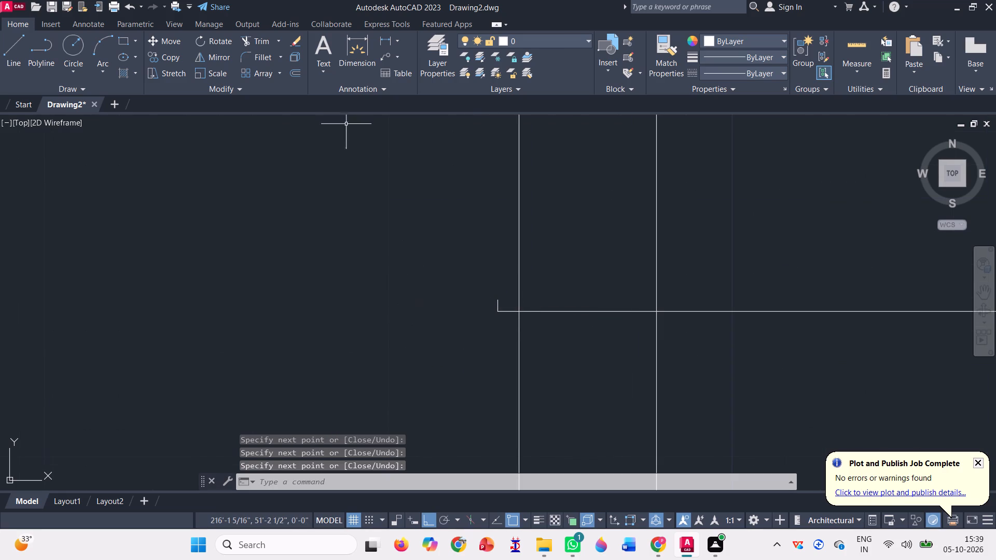
Trim the new horizontal line's overhang and its short vertical tail beyond the left long partition's outer face.
left_click(258, 39)
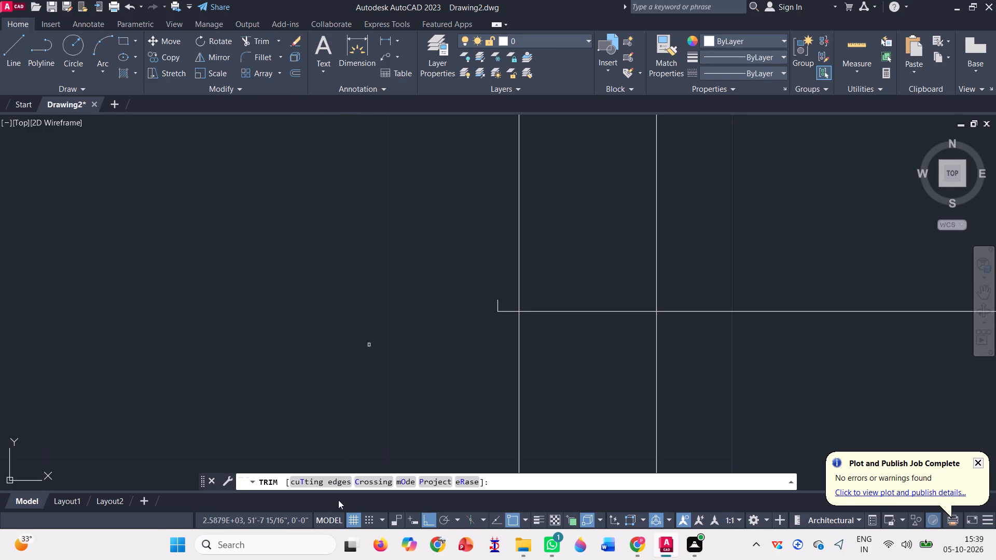
left_click_drag(500, 323, 503, 316)
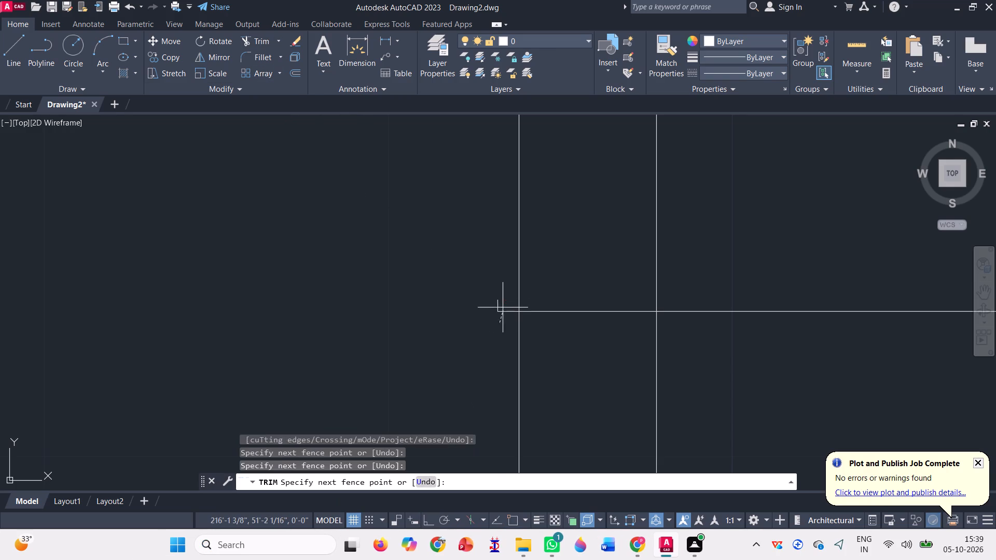
left_click(504, 300)
left_click(499, 299)
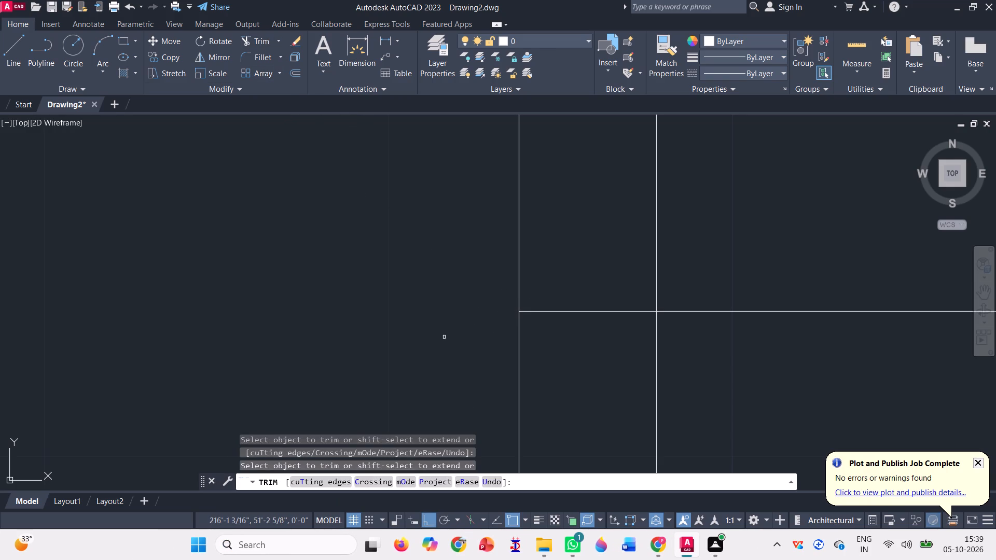
key("Escape")
Copy the new horizontal line pieces 0'4" downward to form the second face of the partition.
scroll(431, 341, "down", 5)
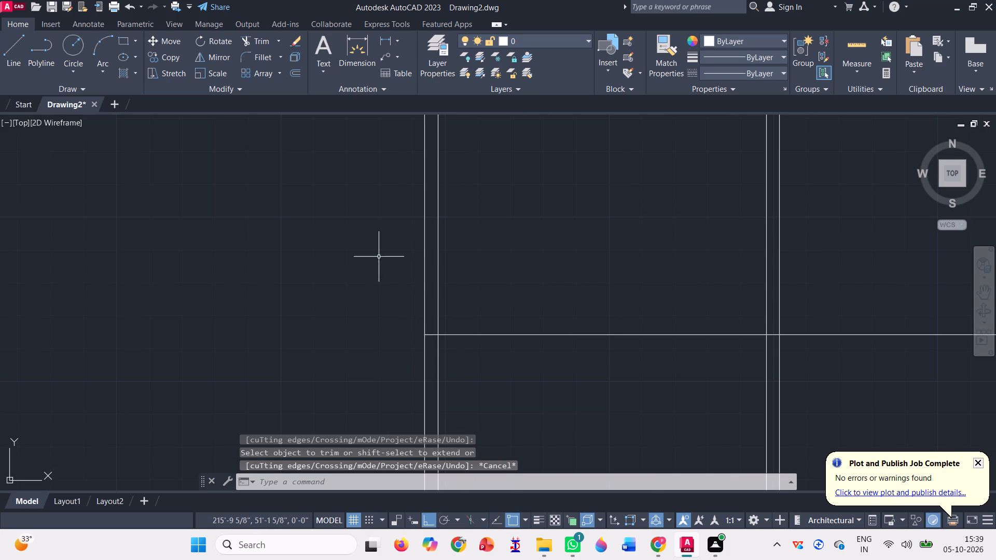
left_click(171, 55)
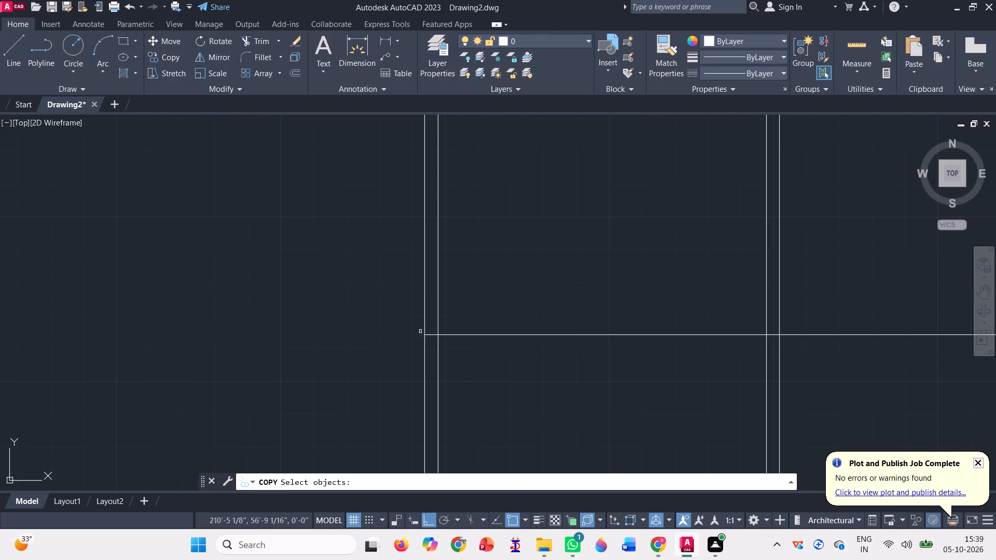
scroll(431, 341, "up", 4)
left_click(424, 309)
left_click(425, 276)
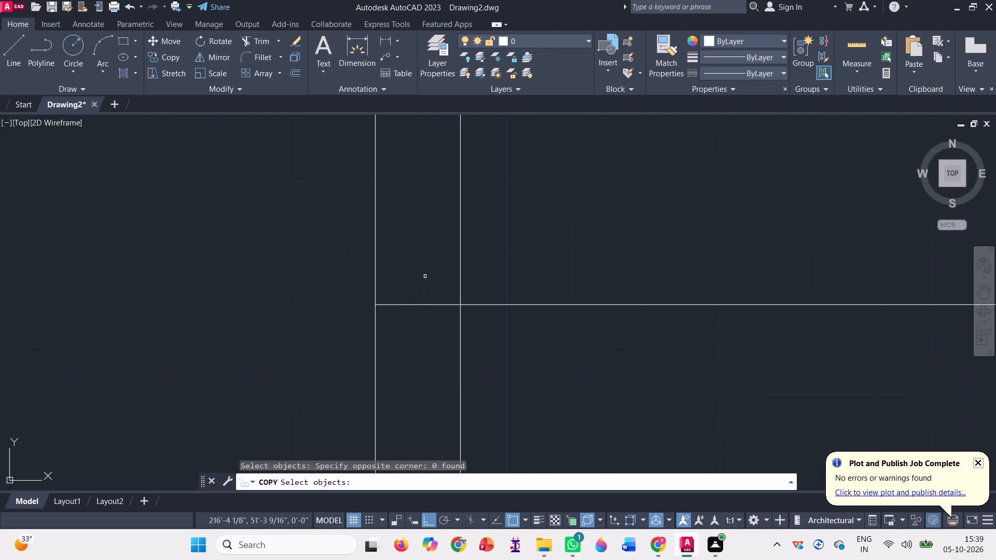
left_click(422, 296)
left_click(390, 334)
left_click(573, 263)
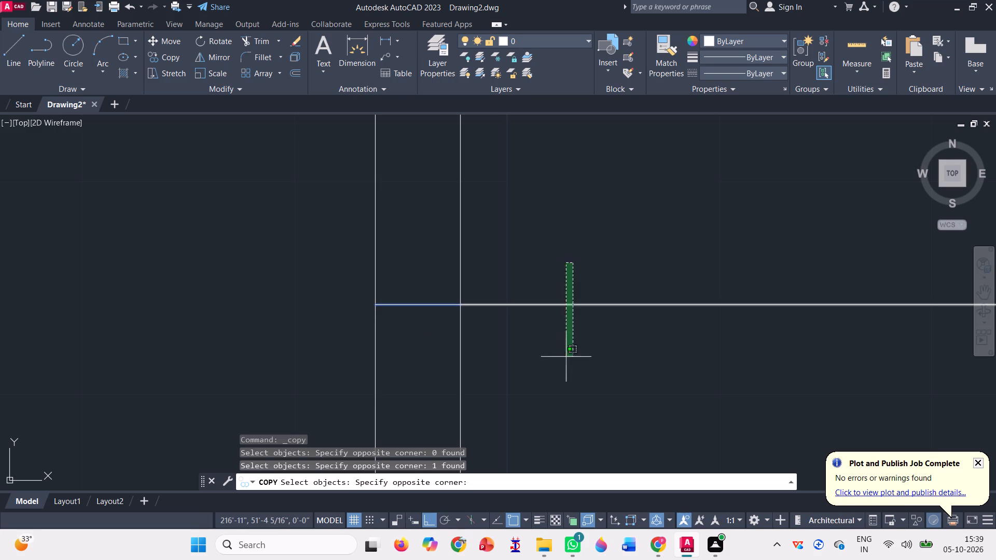
left_click(566, 357)
scroll(551, 309, "down", 8)
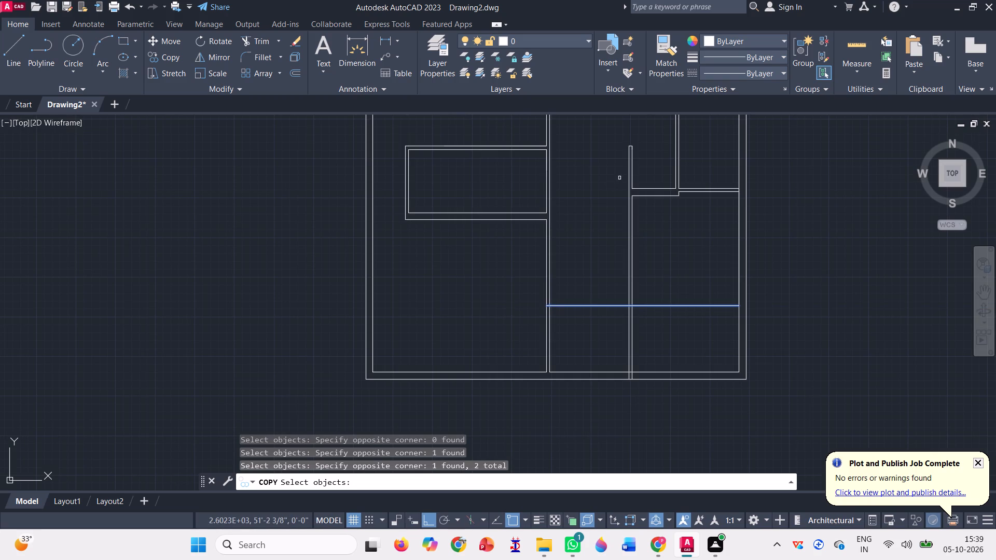
scroll(591, 236, "up", 4)
scroll(498, 286, "down", 4)
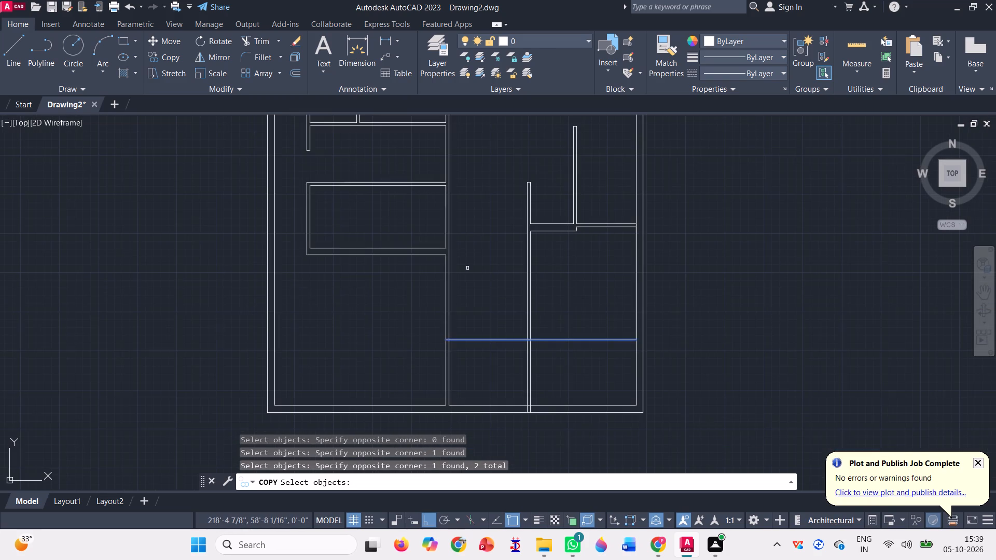
scroll(475, 354, "up", 5)
key("space")
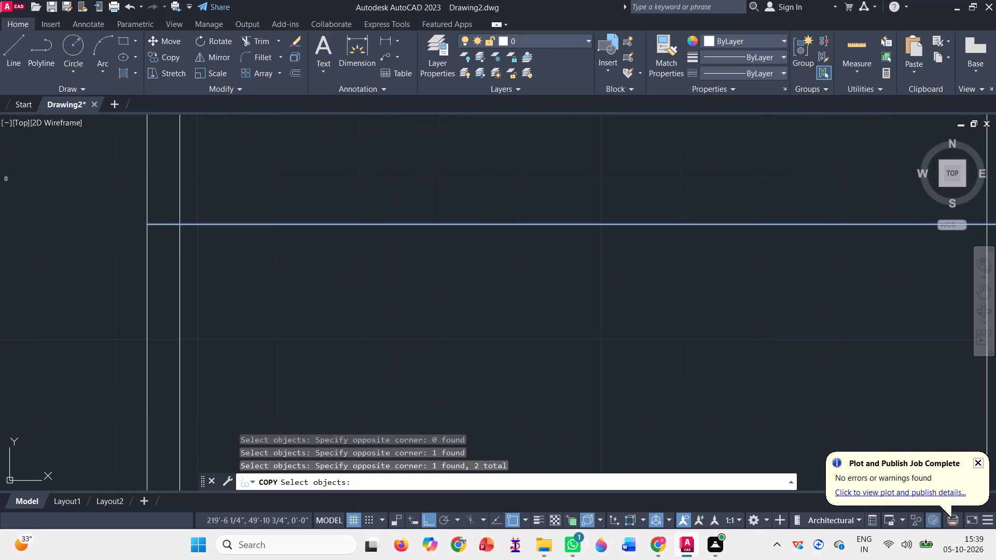
left_click(143, 223)
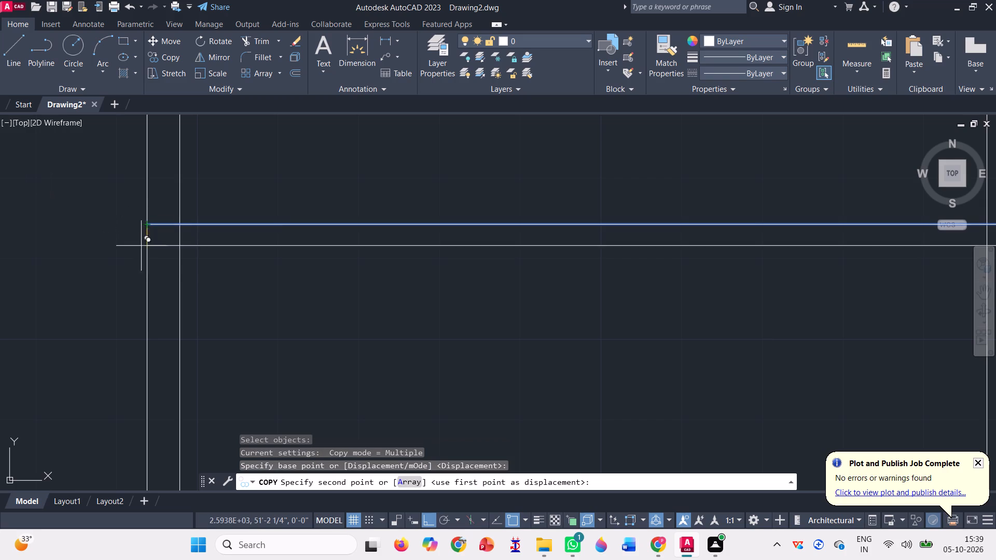
type("0'4\"")
key("Return")
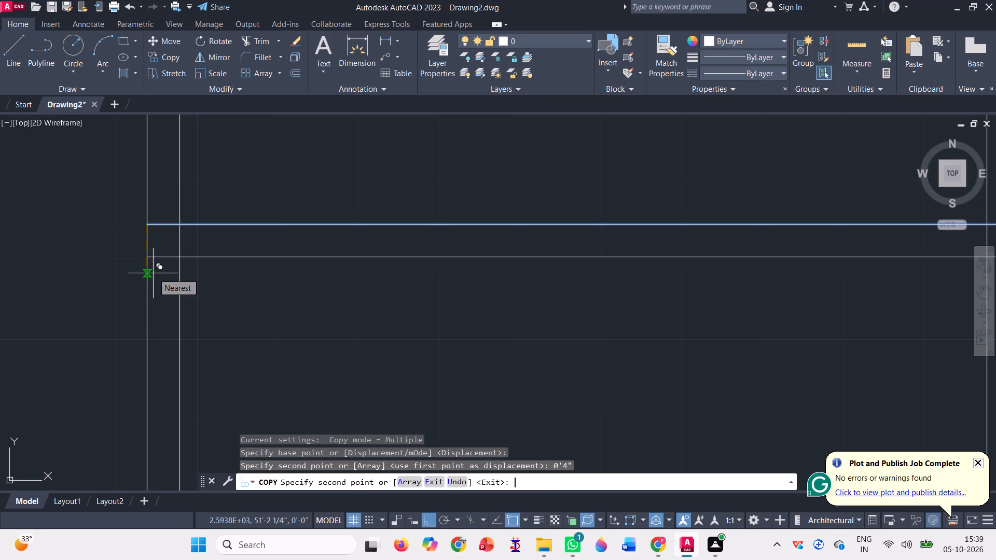
key("space")
Trim the lines of both long partitions below the new horizontal 4" partition.
scroll(153, 273, "down", 1)
scroll(185, 340, "down", 2)
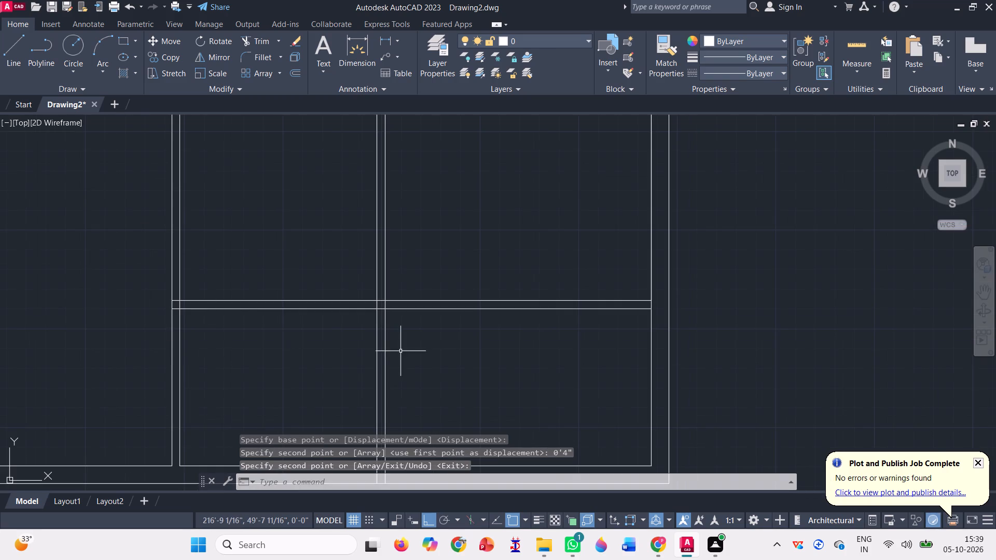
scroll(412, 357, "down", 2)
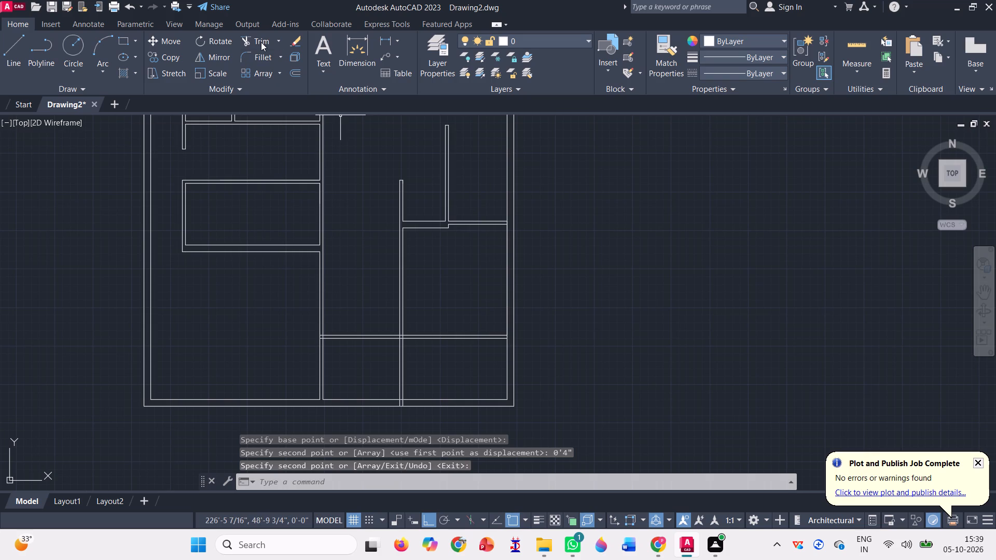
left_click(261, 42)
left_click_drag(290, 361, 293, 354)
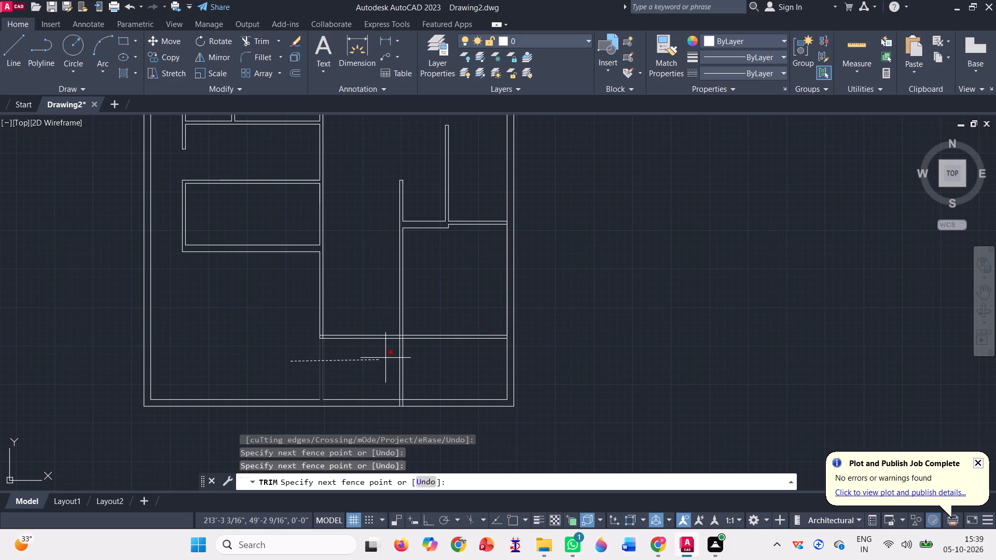
left_click(417, 355)
Trim the two leftover stubs of the right long partition within the bottom outer wall's thickness.
scroll(382, 401, "up", 3)
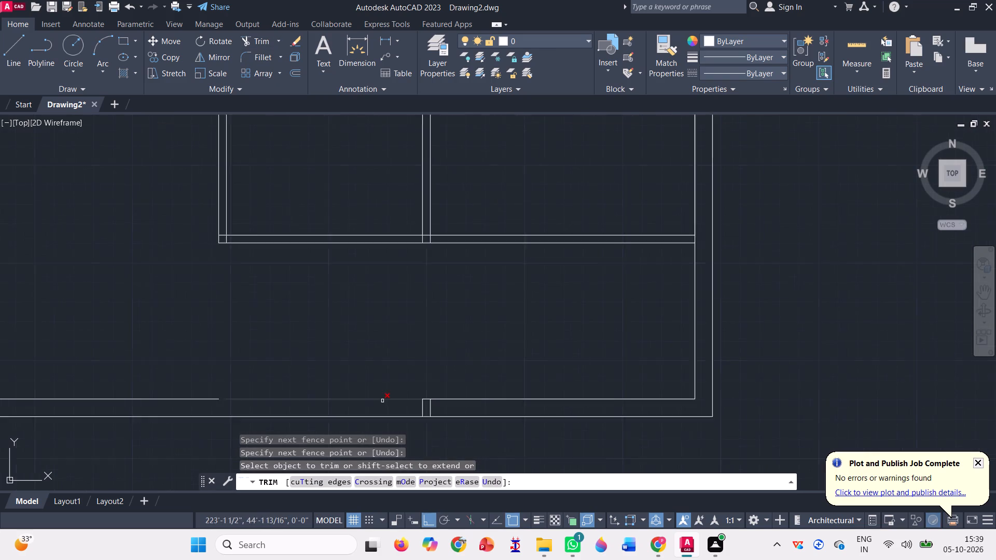
scroll(382, 401, "up", 4)
left_click(753, 406)
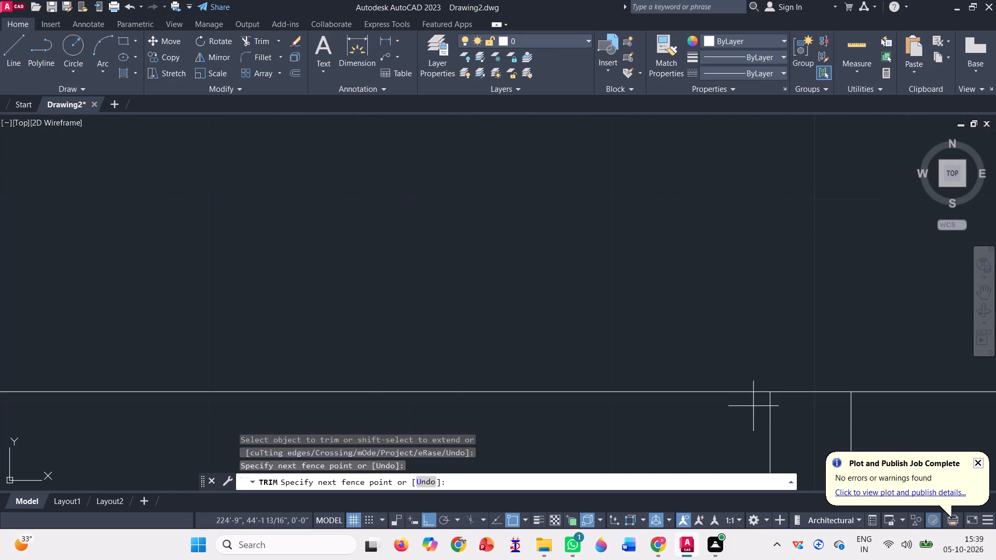
left_click(897, 423)
scroll(657, 301, "down", 5)
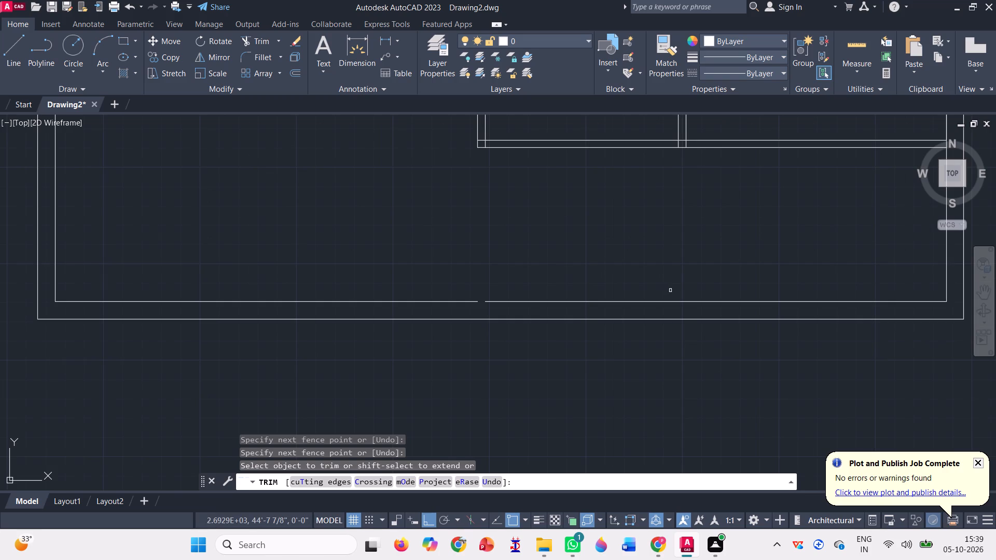
key("Escape")
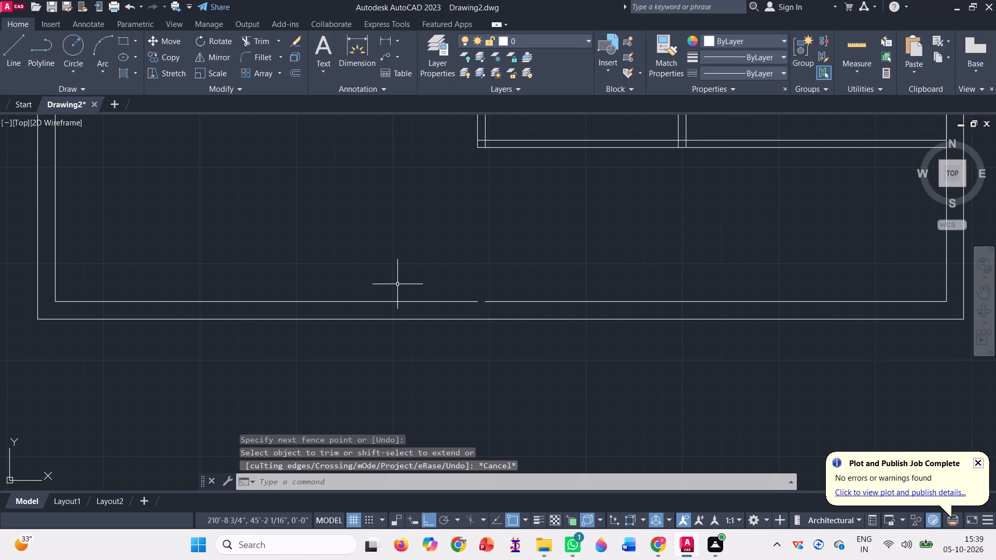
Draw a line closing the 4" gap in the inner face of the bottom outer wall, below the left long partition.
key("l")
key("Return")
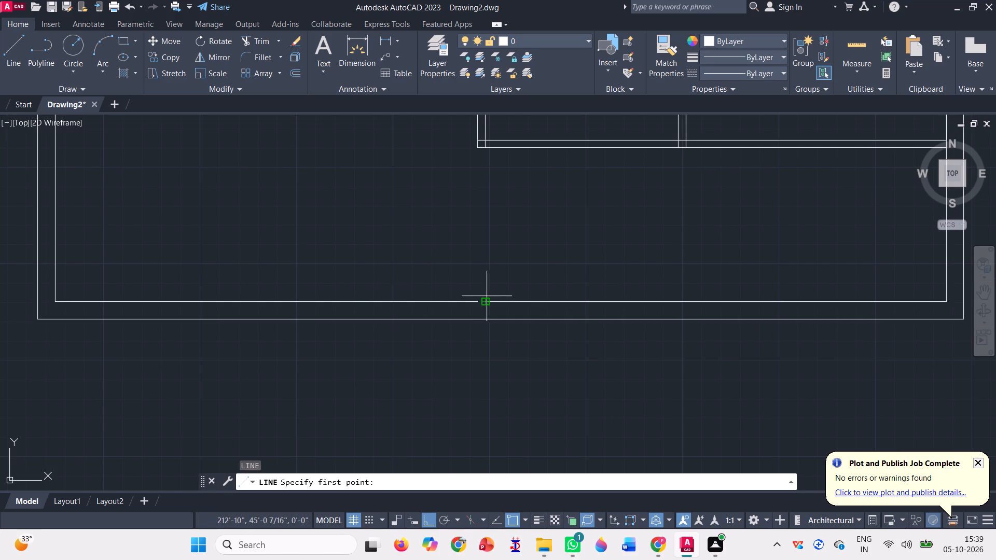
scroll(488, 296, "up", 8)
scroll(116, 552, "down", 1)
scroll(204, 485, "down", 4)
scroll(494, 292, "down", 4)
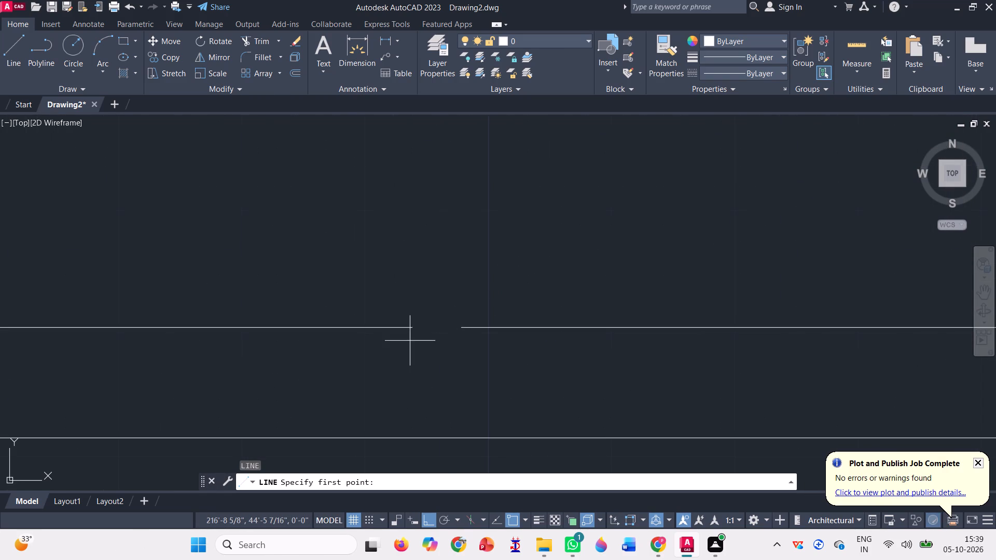
scroll(410, 341, "up", 3)
left_click_drag(417, 285, 422, 288)
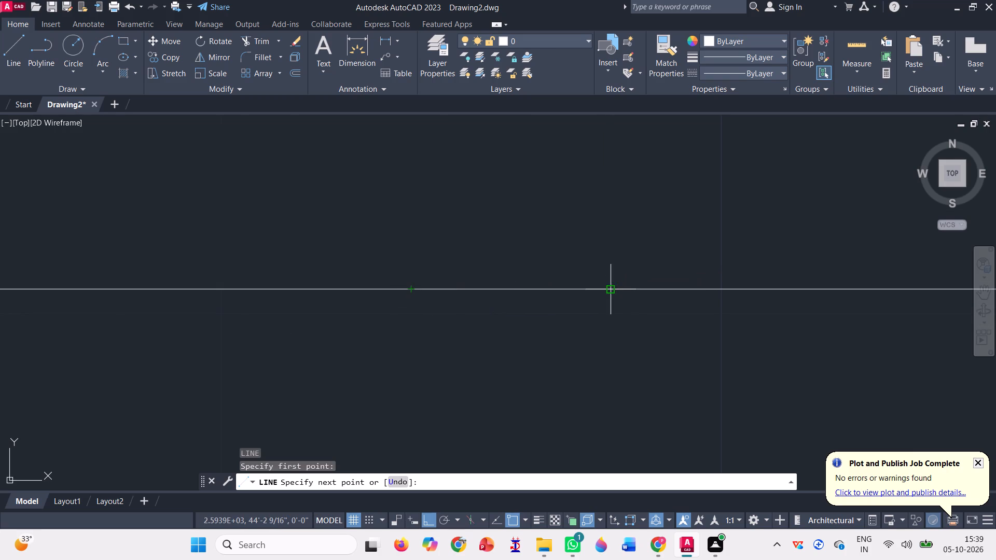
left_click(611, 291)
key("Return")
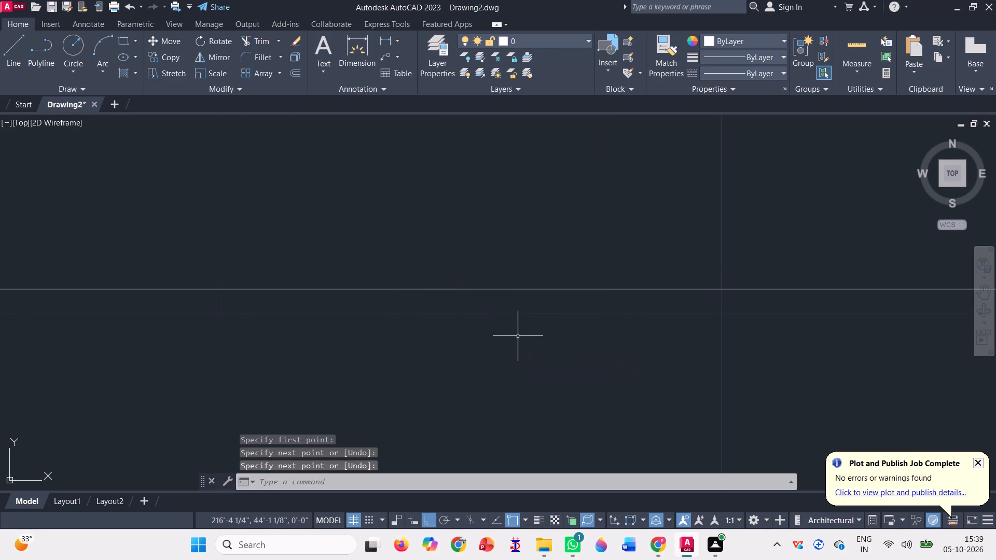
Trim the overlapping vertical and horizontal stubs at the corner of the left long partition and the lowest horizontal partition.
scroll(482, 317, "down", 2)
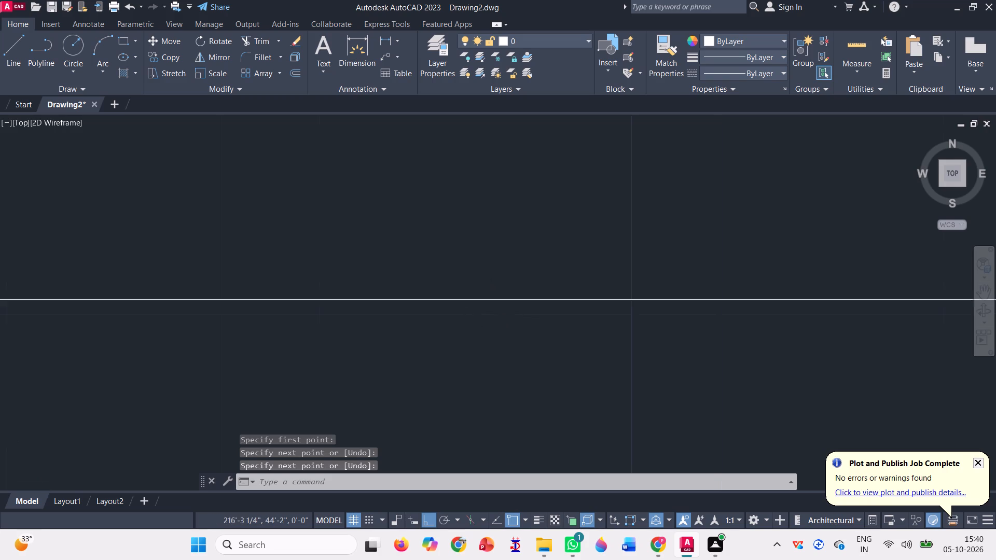
scroll(478, 324, "down", 3)
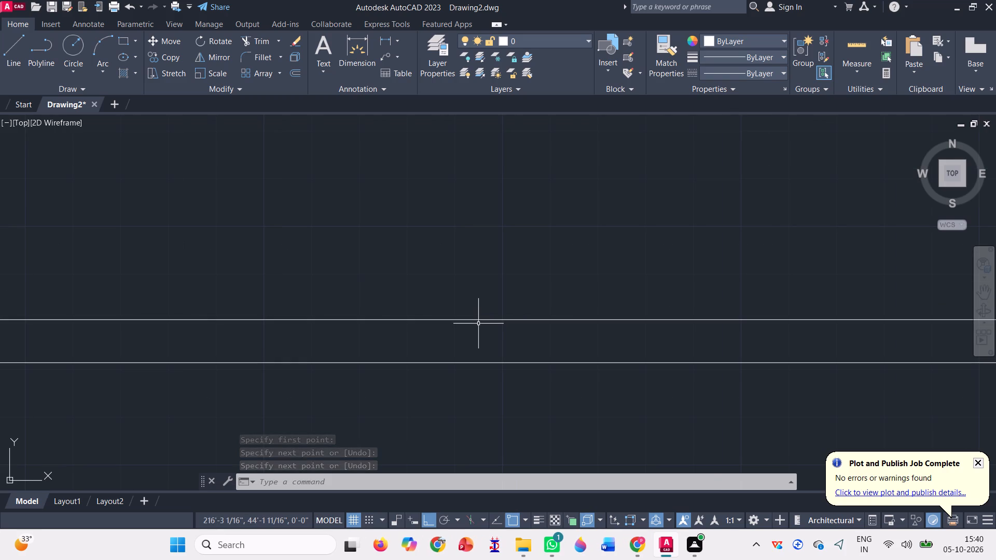
scroll(478, 324, "down", 1)
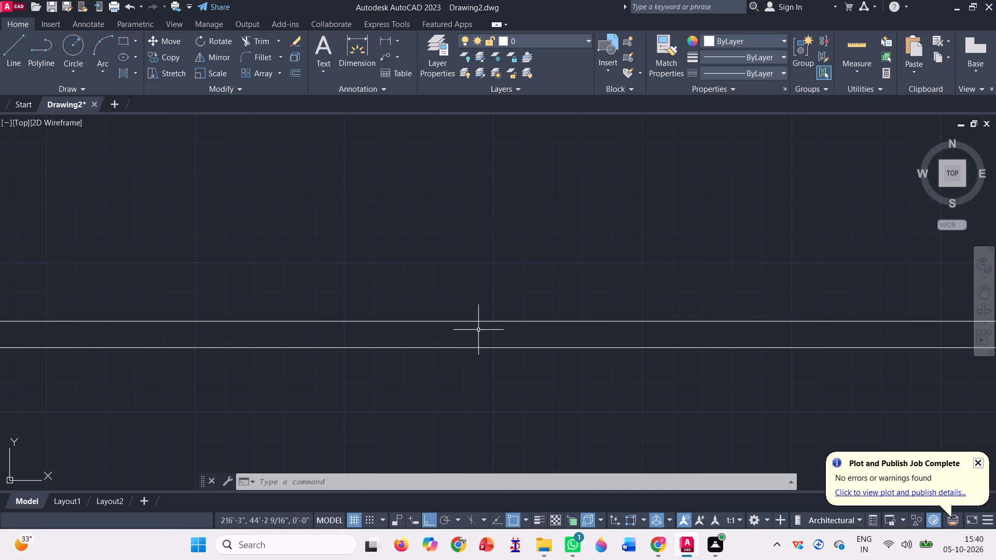
scroll(478, 330, "down", 3)
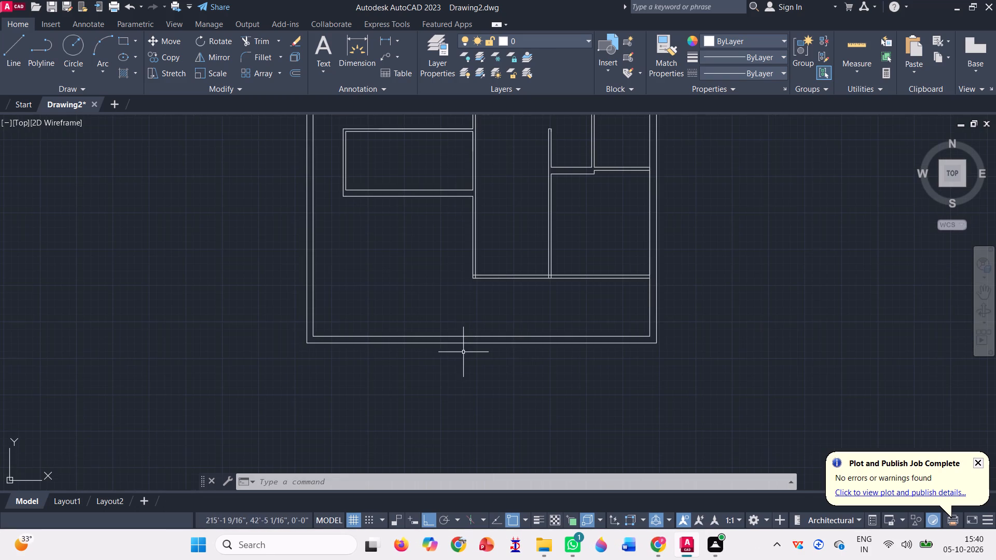
left_click(265, 35)
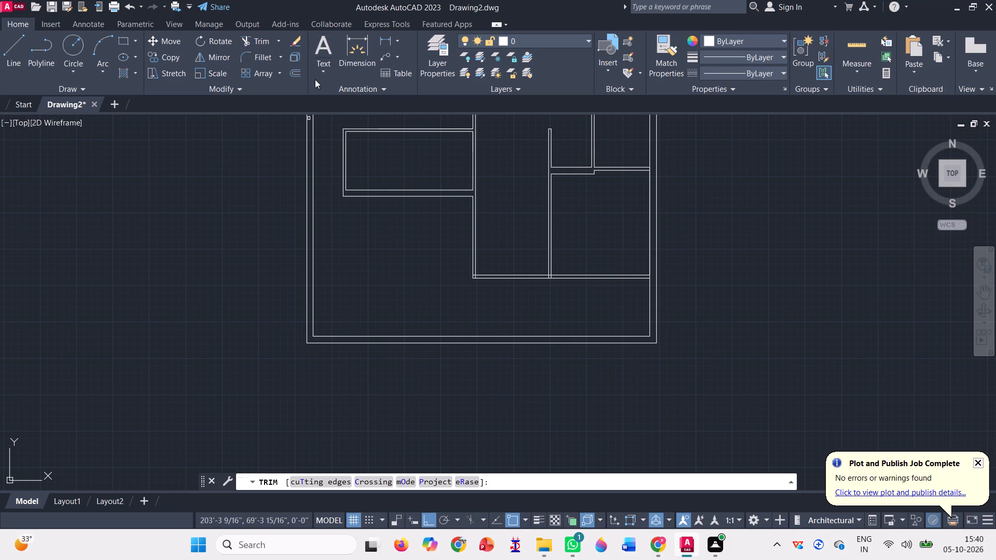
left_click(261, 43)
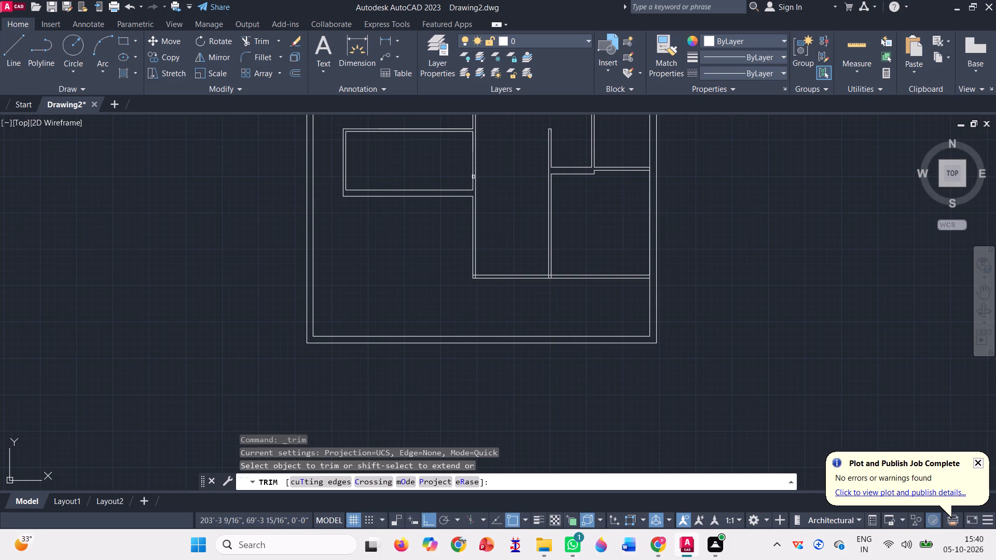
scroll(483, 262, "up", 3, "ctrl")
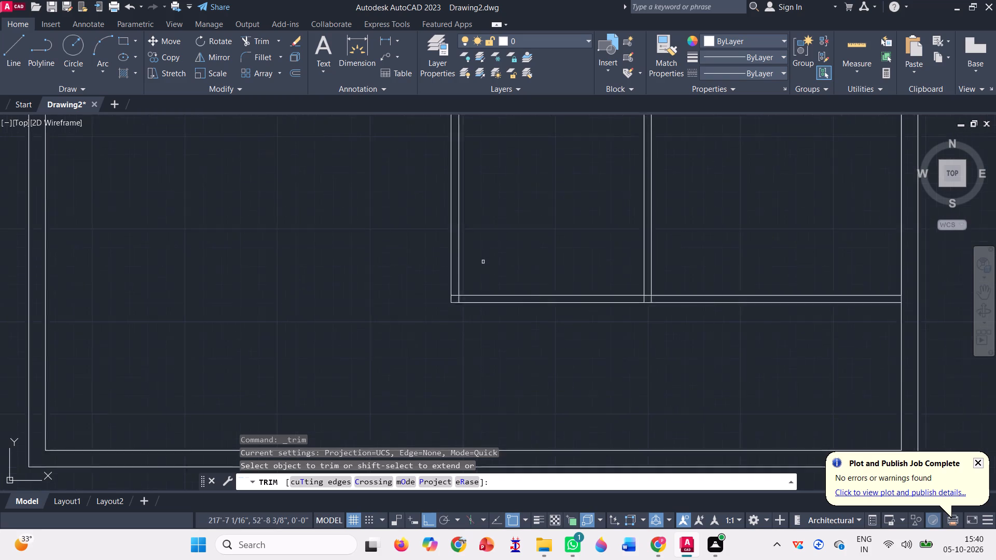
scroll(483, 262, "up", 2, "ctrl")
left_click(372, 414)
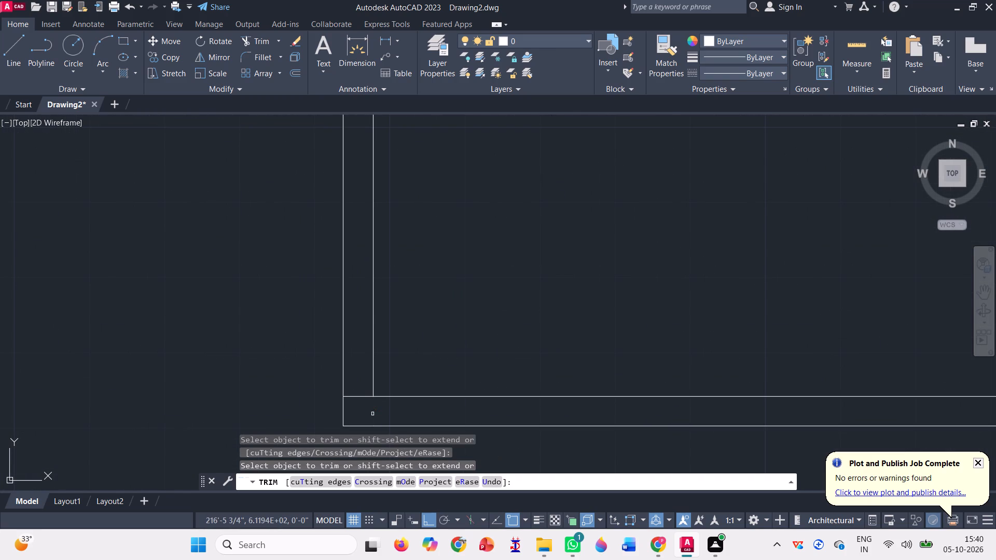
left_click(361, 396)
Trim the overlapping lines where the right long partition meets the lowest horizontal partition, opening the T-junction.
scroll(361, 396, "down", 5, "ctrl")
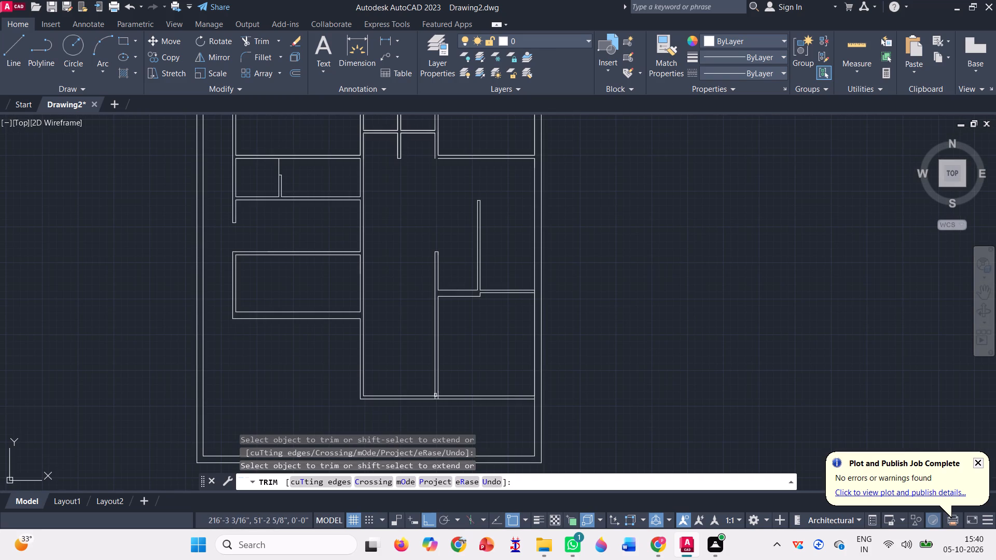
scroll(440, 397, "up", 4, "ctrl")
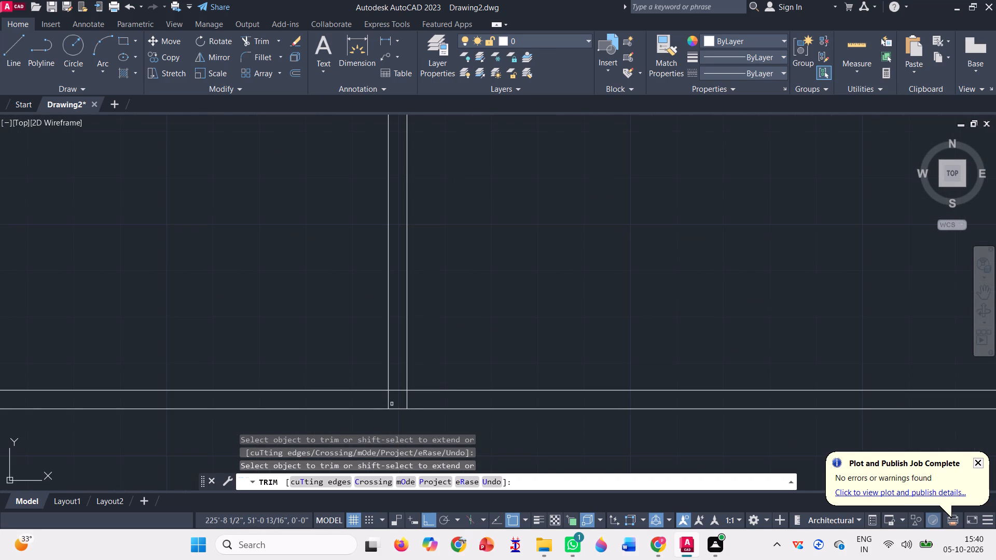
left_click_drag(389, 402, 396, 391)
left_click_drag(396, 391, 408, 399)
left_click(408, 399)
Trim the right outer wall's inner line between the faces of the lower-right room's bottom and top partitions.
scroll(408, 399, "down", 3, "ctrl")
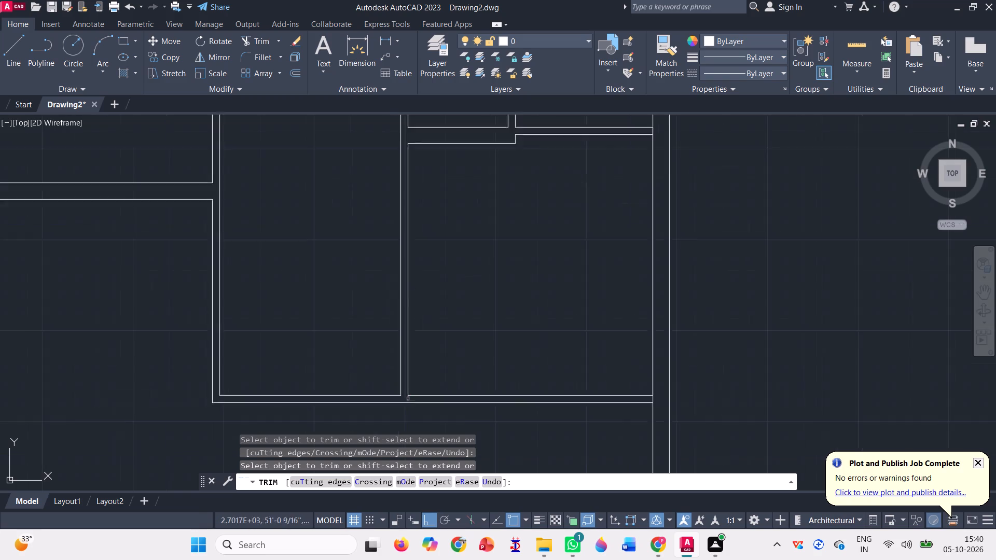
scroll(408, 399, "down", 2, "ctrl")
scroll(458, 405, "up", 4, "ctrl")
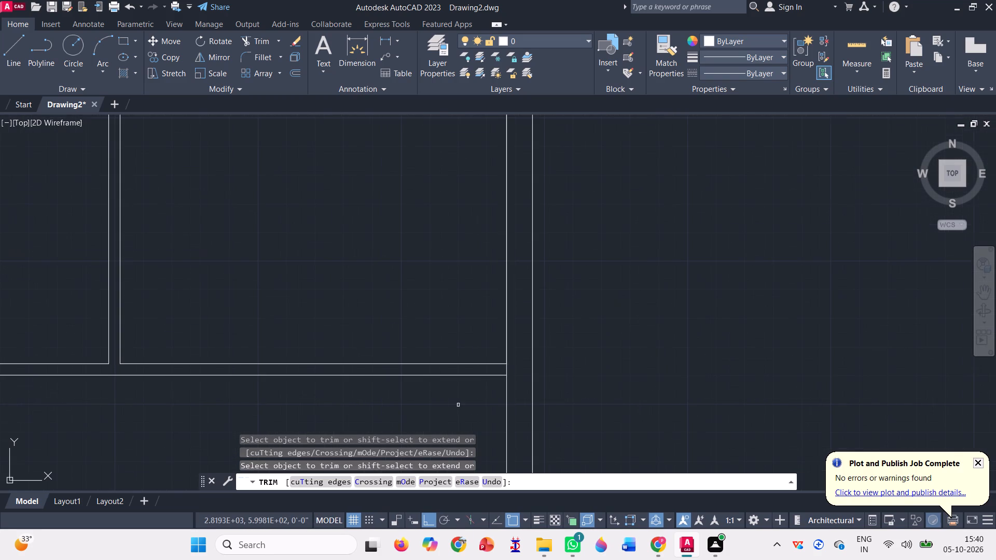
left_click(507, 368)
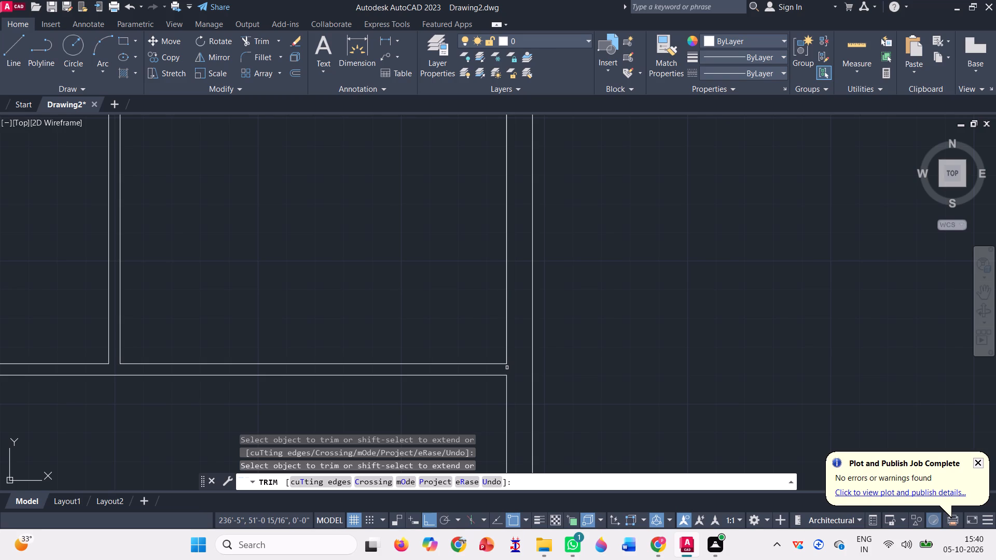
scroll(507, 368, "down", 4, "ctrl")
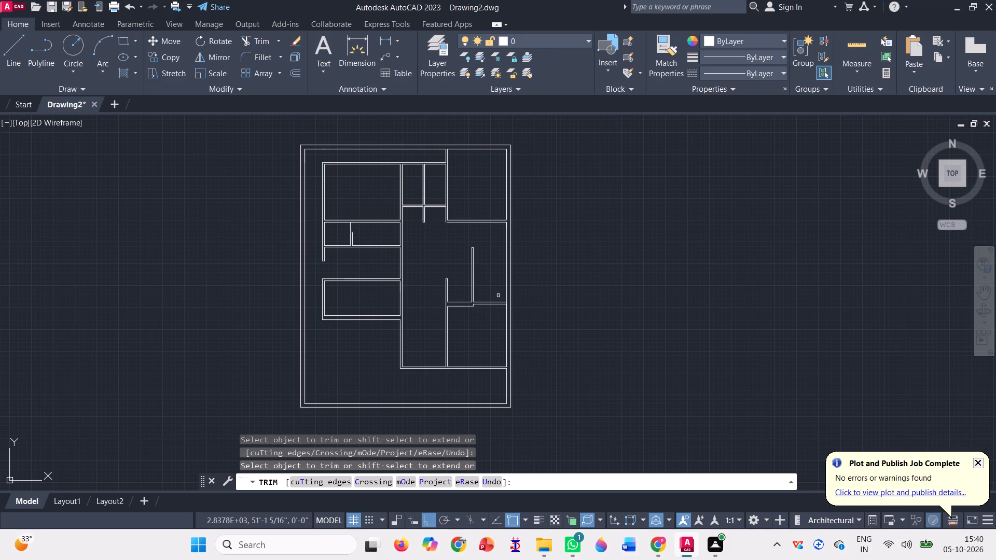
scroll(502, 297, "up", 4, "ctrl")
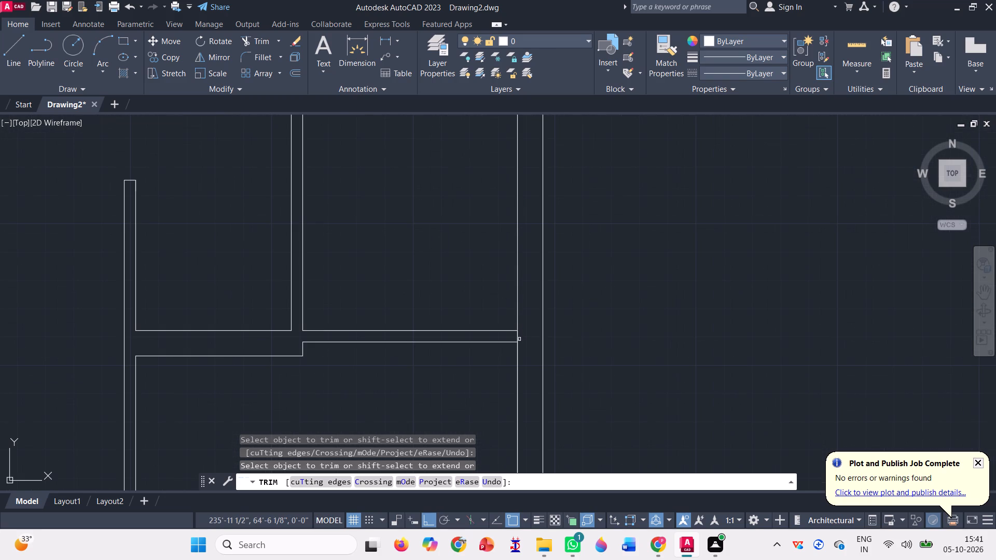
left_click(517, 338)
left_click(517, 338)
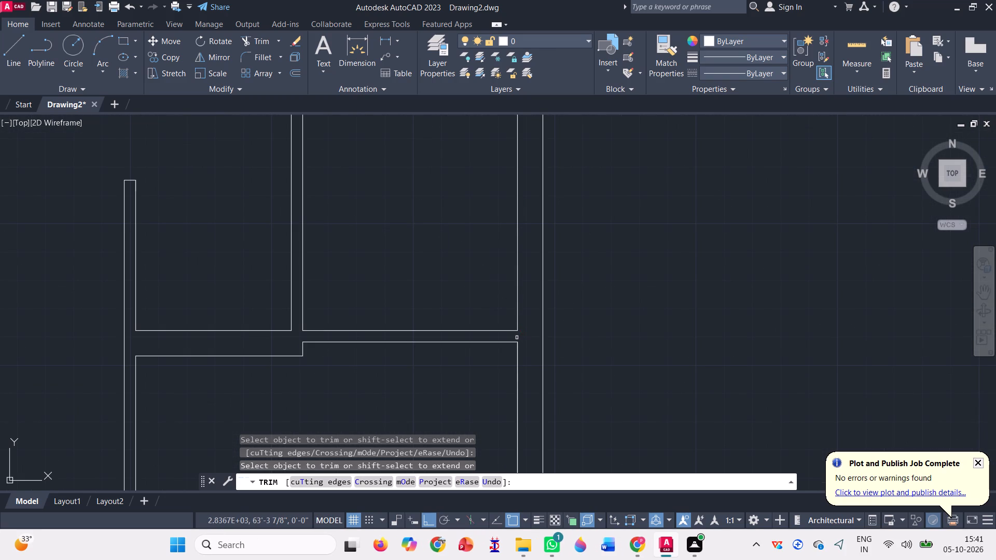
scroll(602, 326, "down", 3, "ctrl")
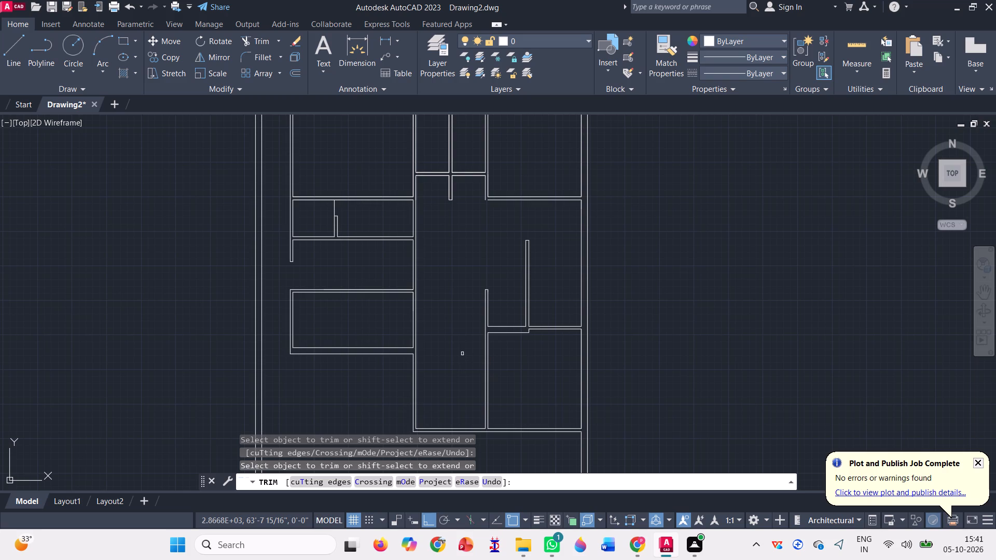
key("Escape")
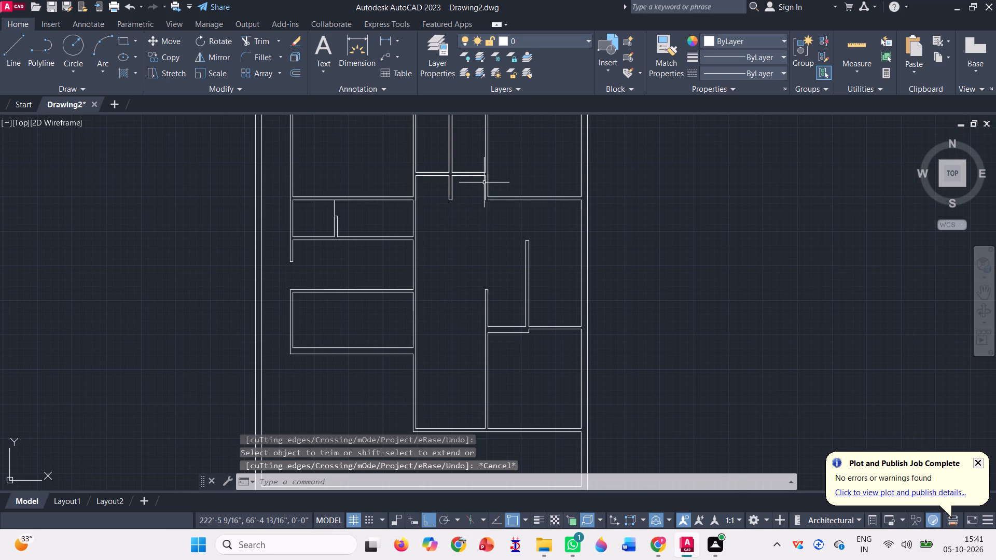
Draw a short line joining the vertical partition's open lower end to the lower face of the upper-right room's bottom partition.
scroll(485, 183, "up", 3, "ctrl")
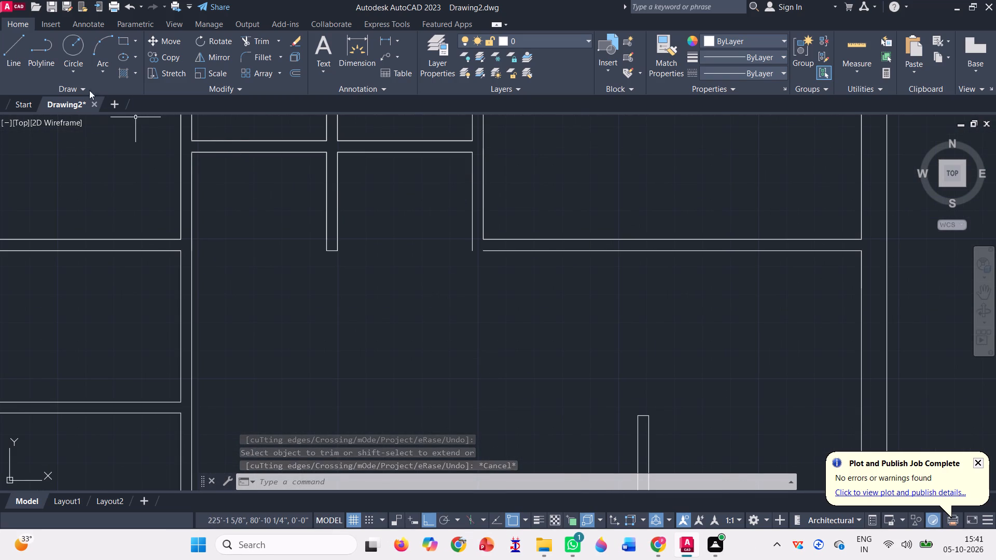
left_click(22, 50)
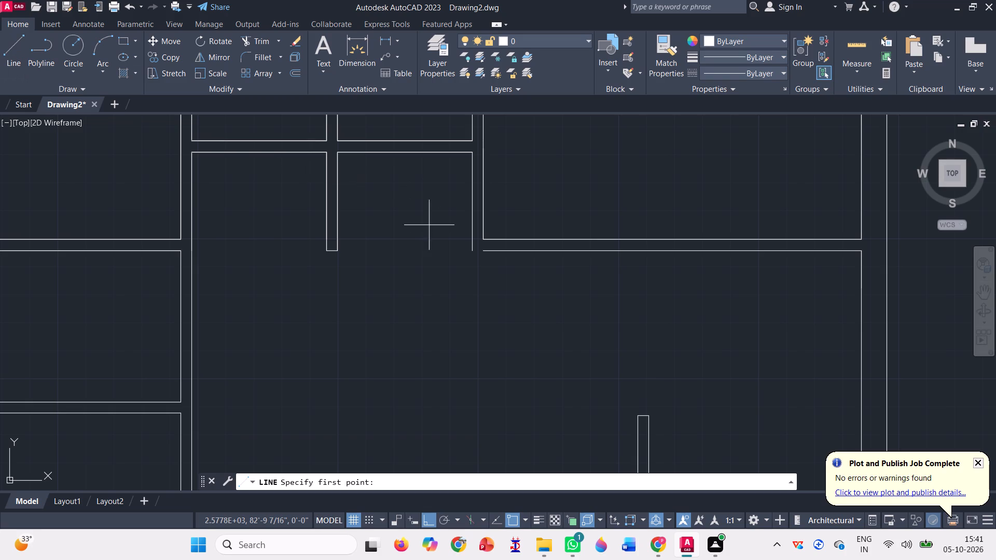
left_click(472, 253)
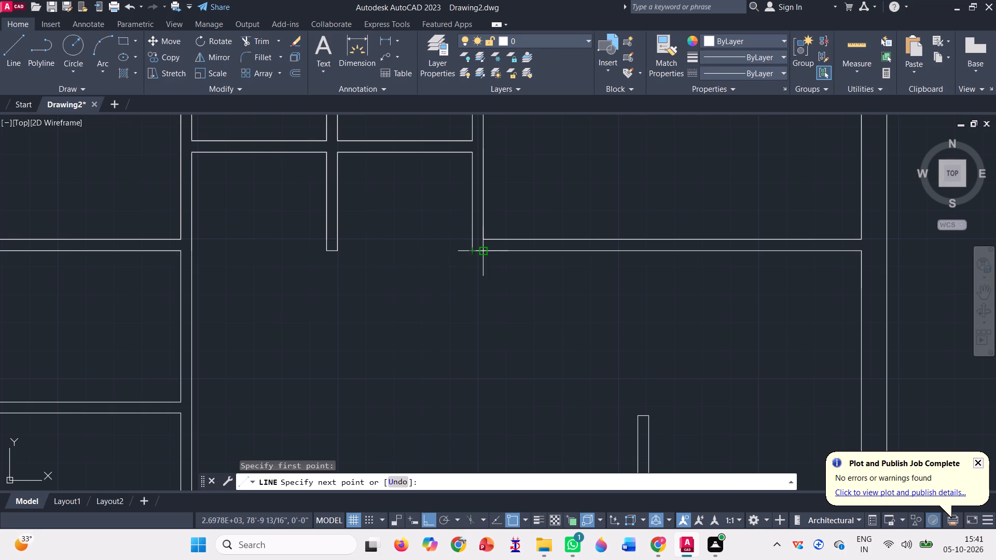
left_click(485, 253)
key("space")
Draw lines across the top partition of the lower-left room at two points about 4'-5" apart, joined along its lower face.
scroll(456, 291, "down", 3, "ctrl")
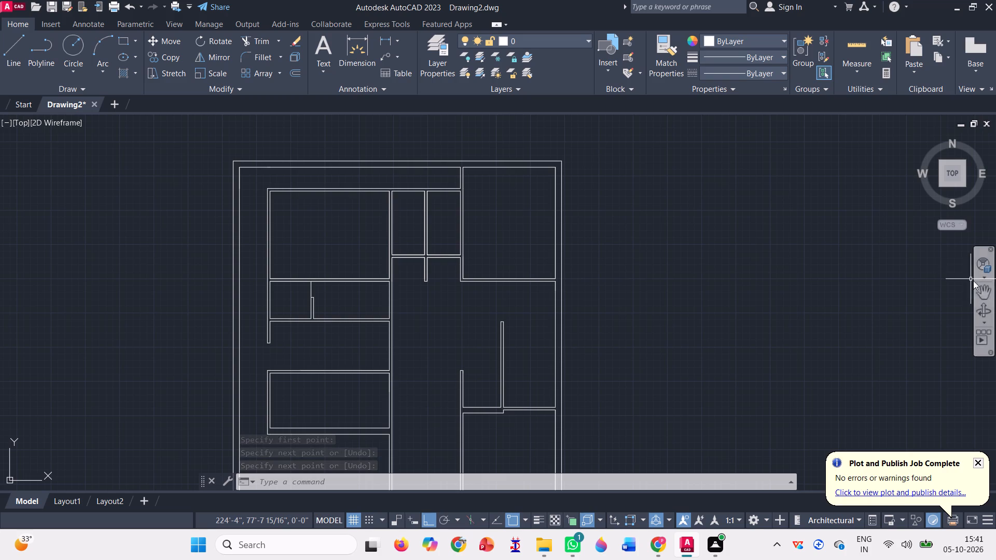
left_click(983, 290)
left_click_drag(660, 366, 666, 260)
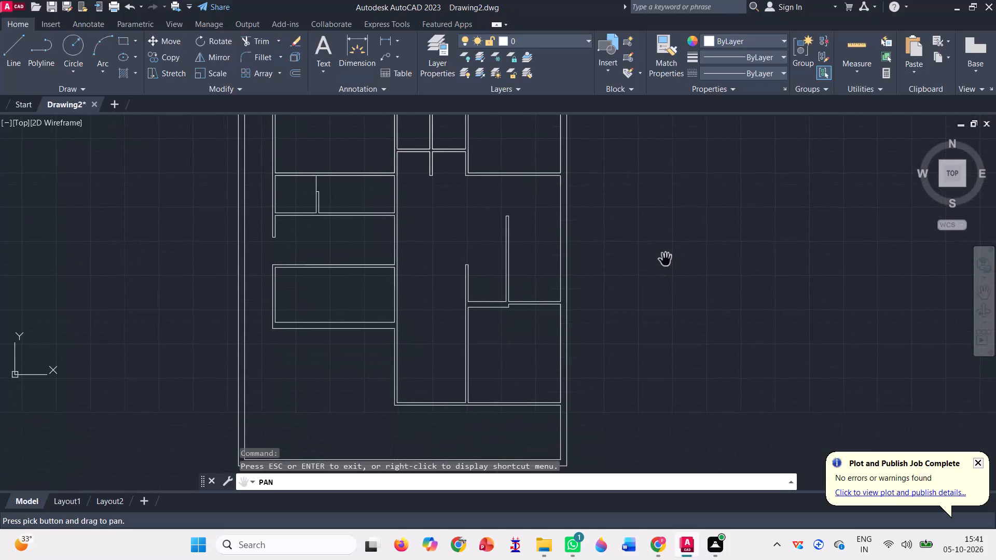
key("Escape")
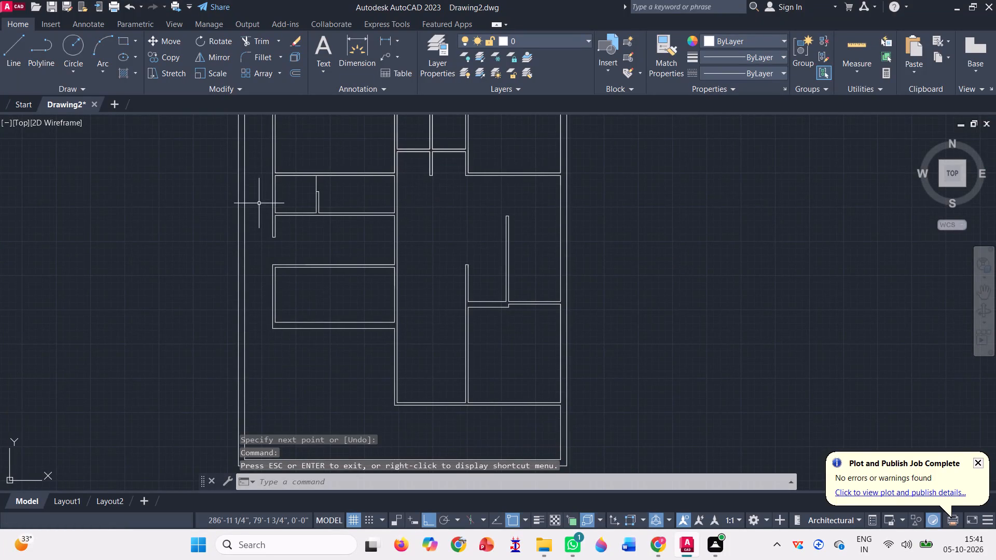
left_click(14, 63)
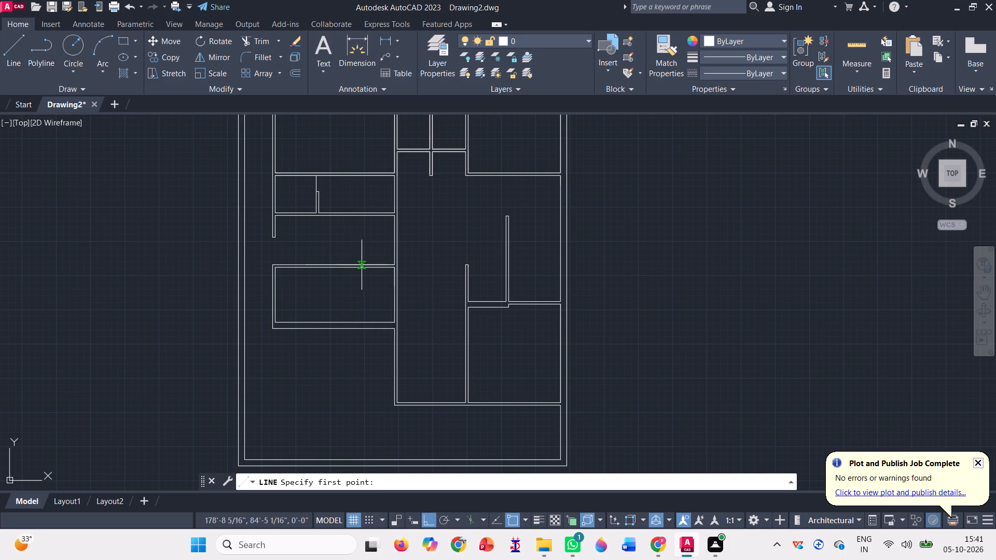
scroll(358, 251, "up", 4, "ctrl")
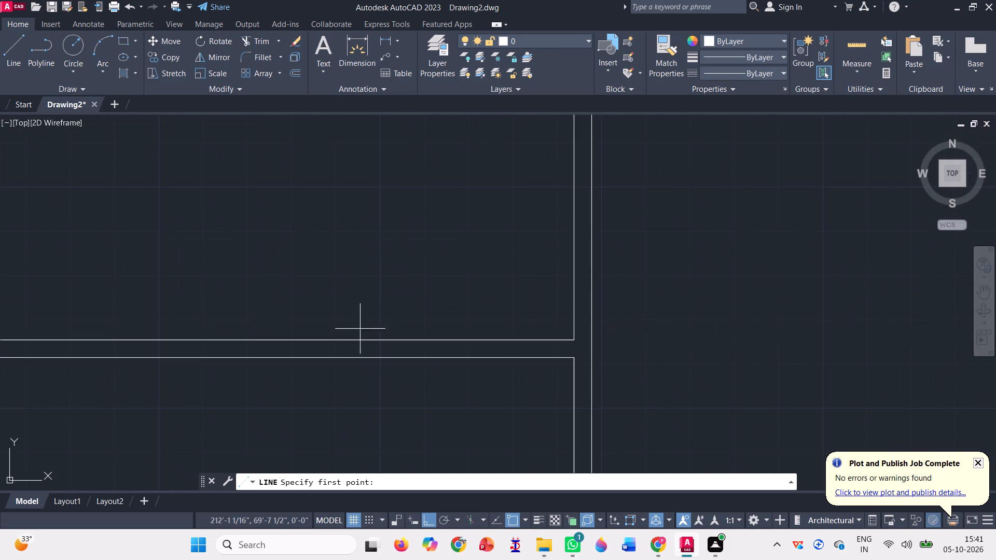
left_click(358, 340)
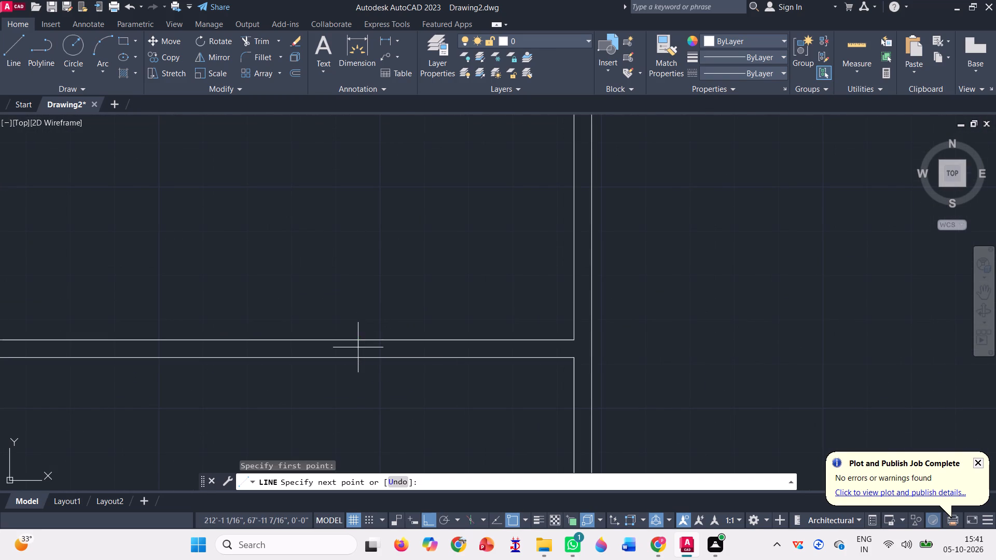
left_click(358, 359)
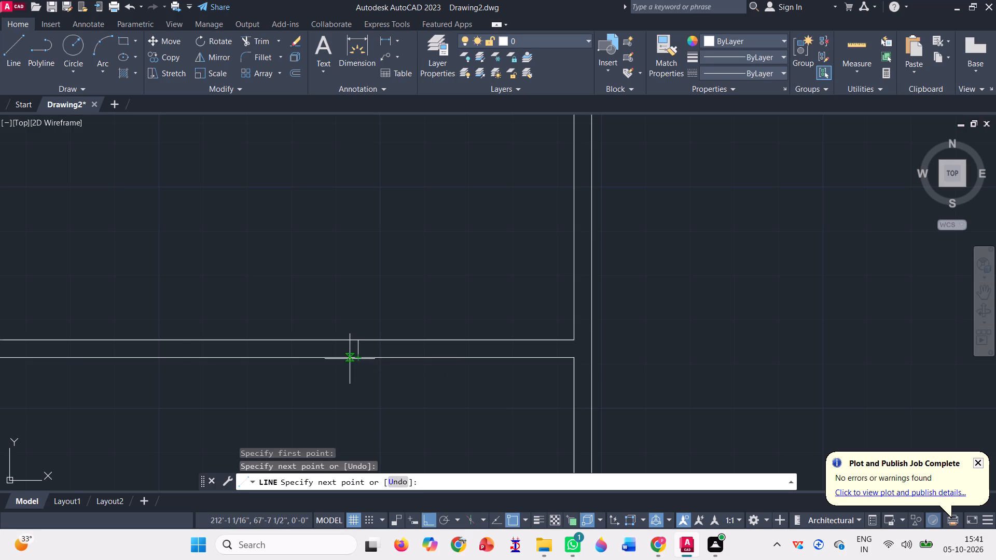
left_click(123, 361)
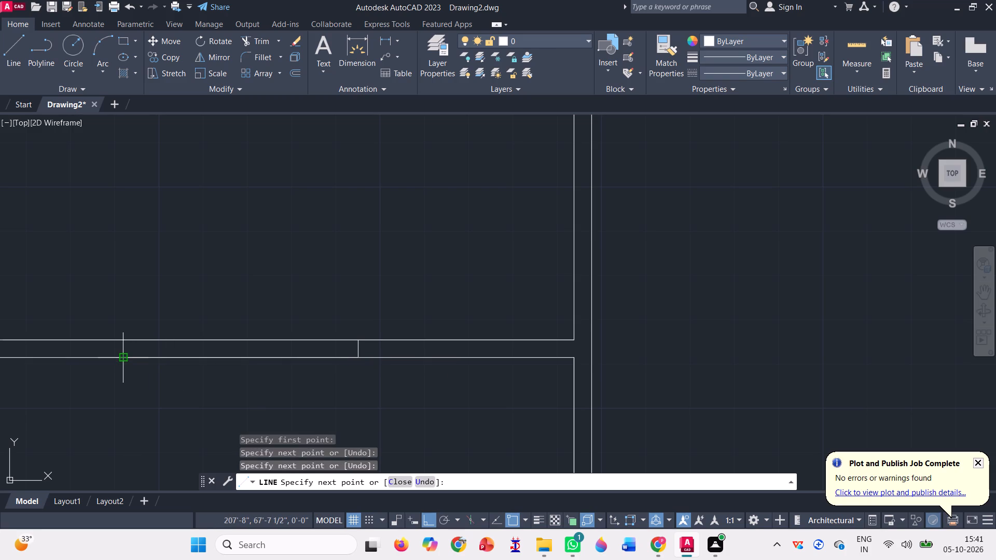
left_click(123, 341)
key("space")
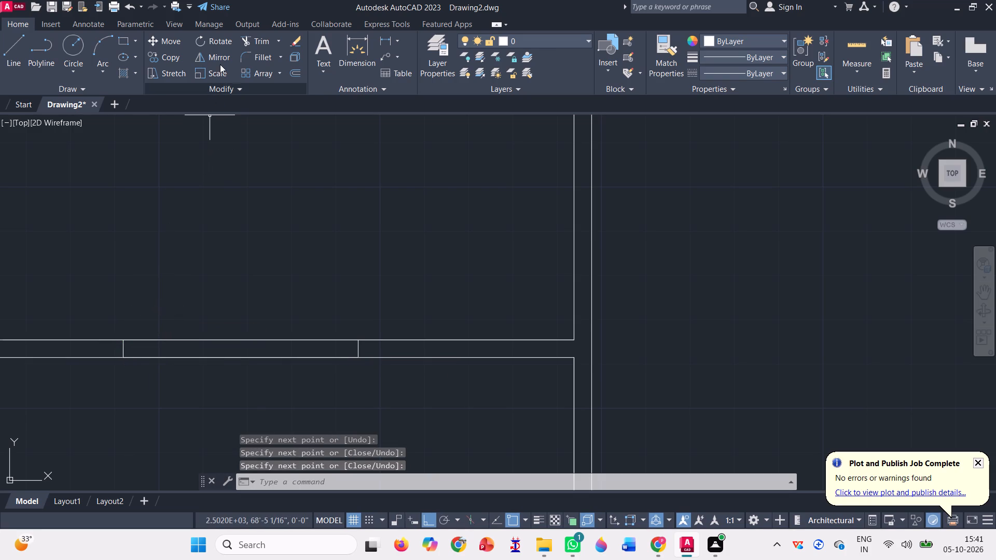
Trim both faces of the lower-left room's top partition between the two cross lines to open a doorway.
left_click(245, 41)
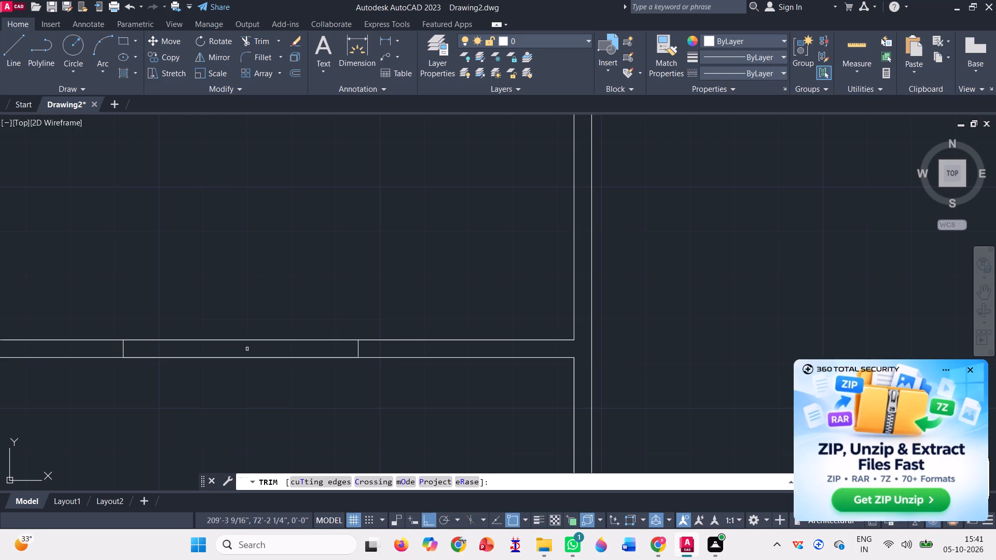
left_click(238, 397)
left_click(257, 291)
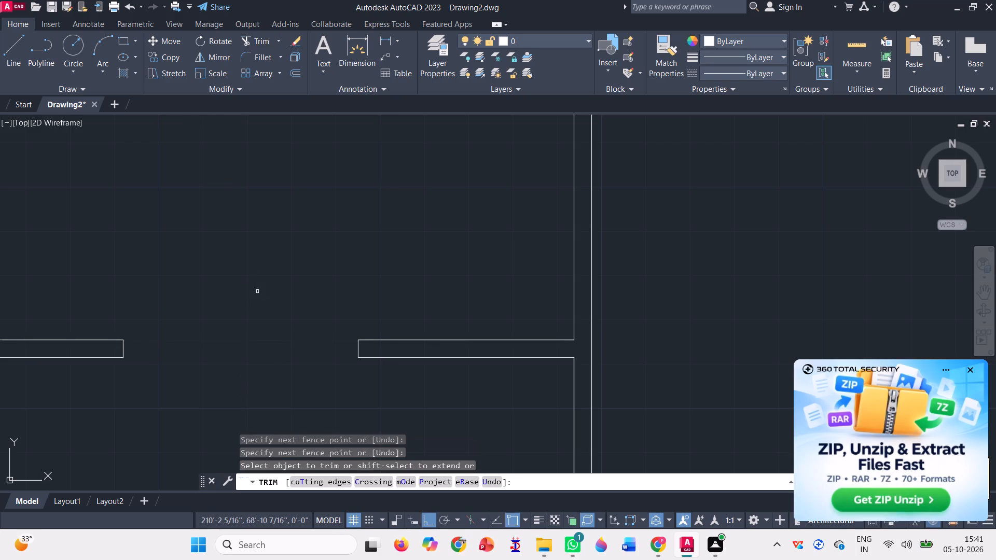
Draw closing lines down the vertical partition below the two small rooms, around its left T-junction, ending with a cross line about 2'-3" below it.
scroll(257, 291, "down", 3, "ctrl")
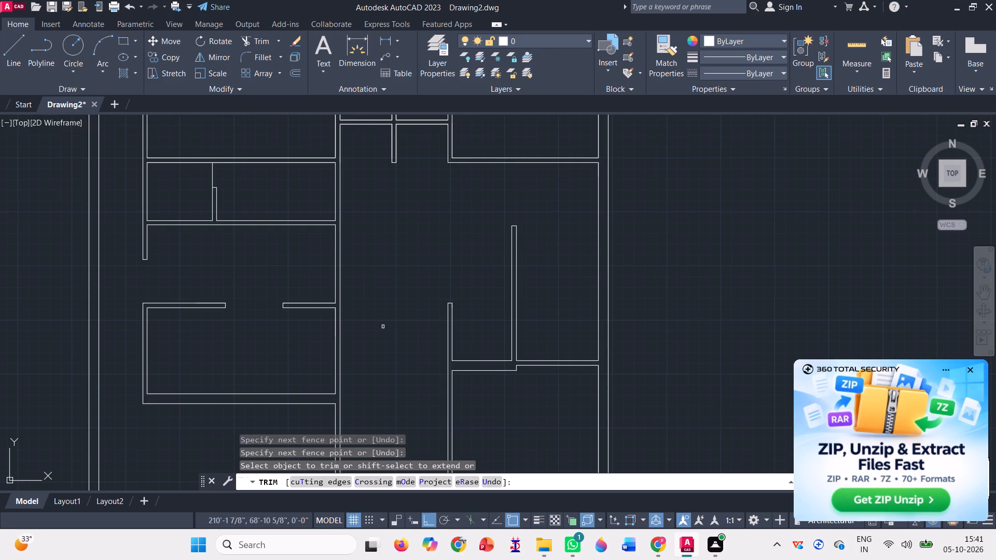
scroll(383, 327, "down", 1, "ctrl")
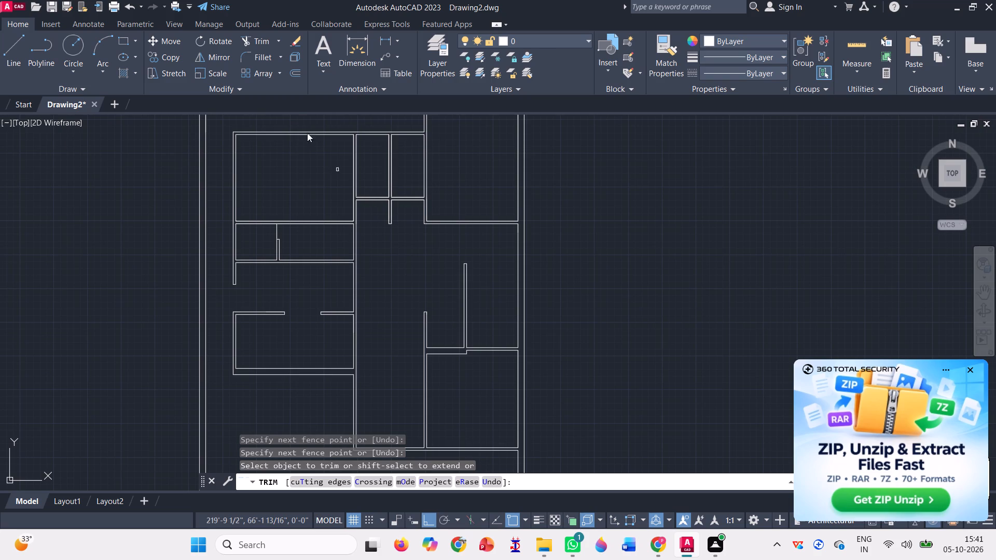
left_click(20, 59)
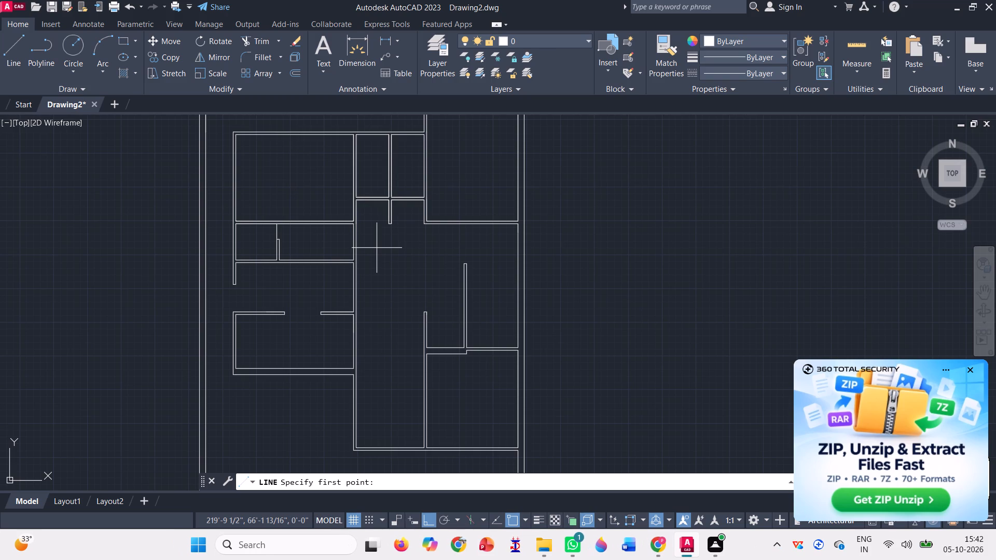
scroll(350, 194, "up", 4, "ctrl")
left_click_drag(372, 231, 355, 233)
left_click(355, 233)
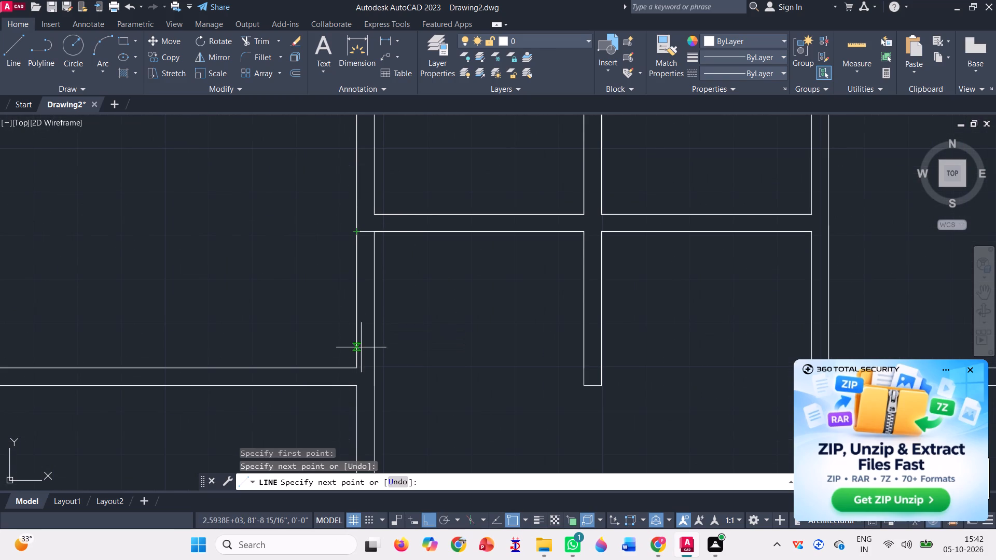
left_click_drag(355, 367, 369, 367)
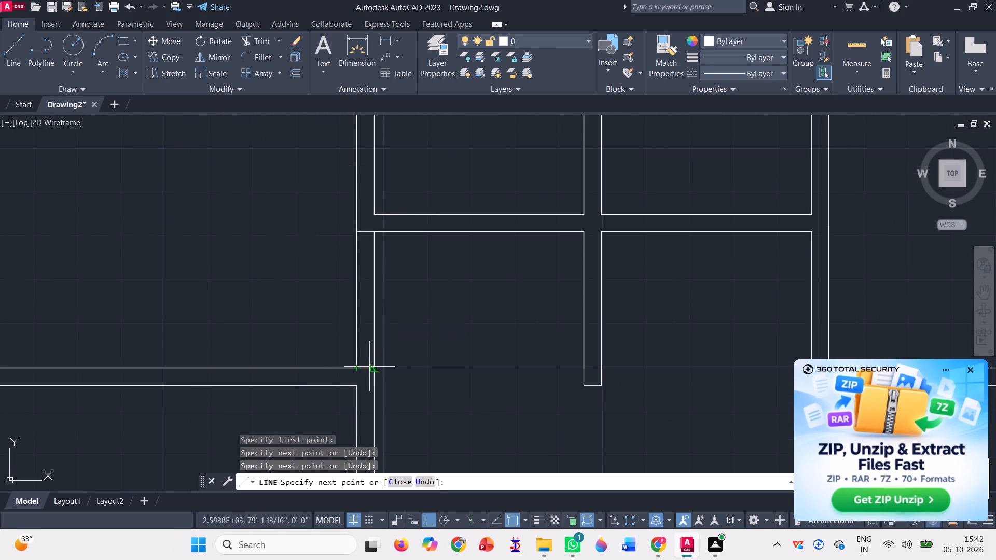
left_click_drag(372, 366, 372, 383)
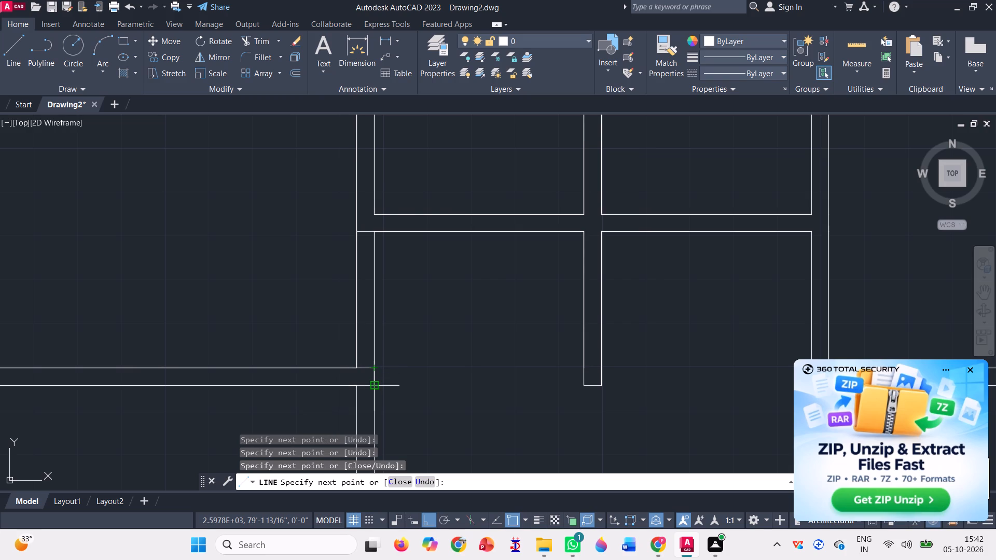
left_click_drag(372, 383, 351, 391)
left_click(351, 391)
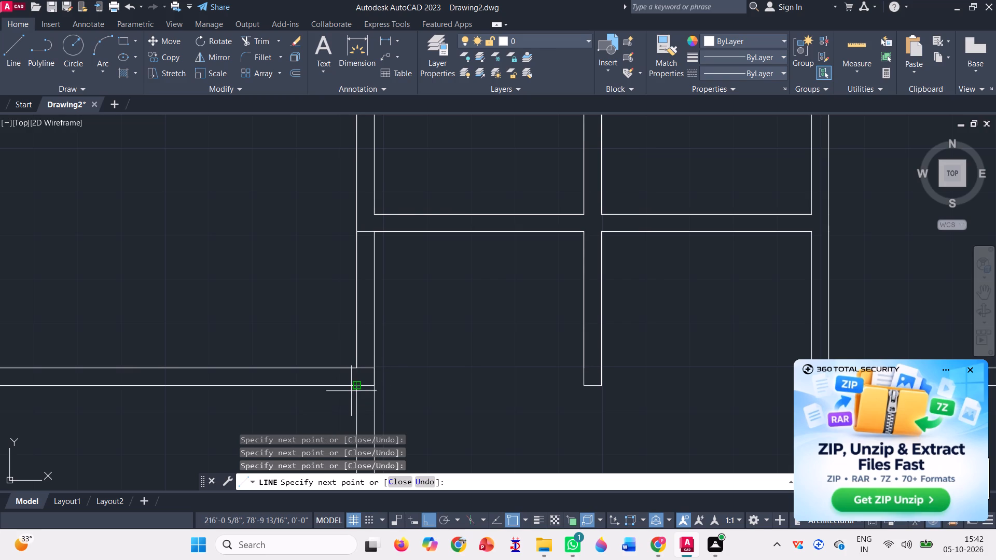
scroll(380, 320, "down", 3, "ctrl")
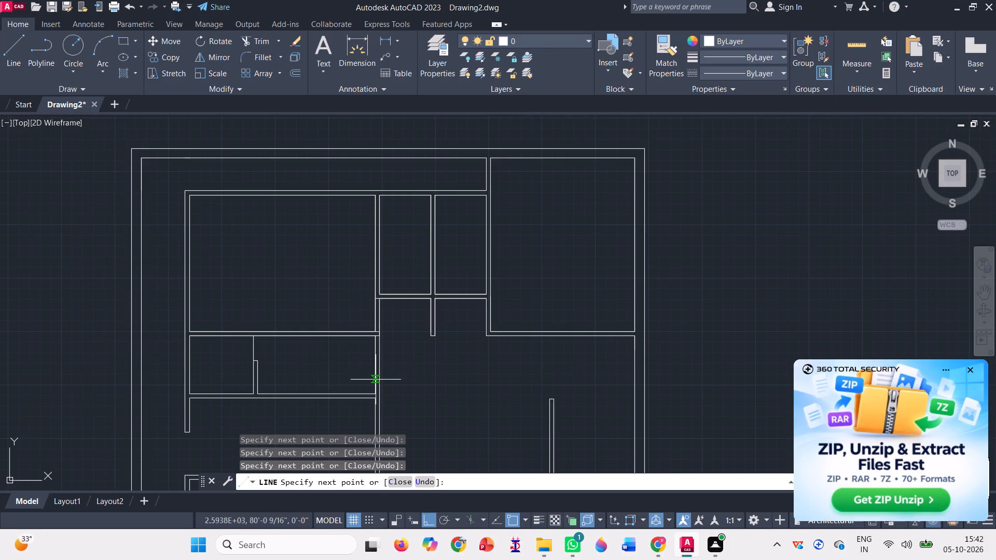
left_click_drag(375, 371, 382, 371)
left_click(382, 371)
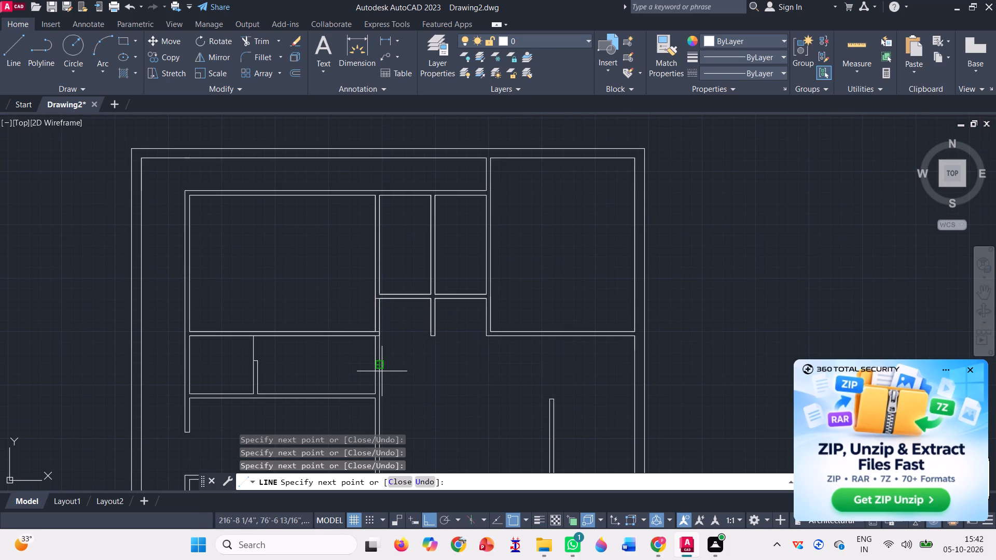
key("space")
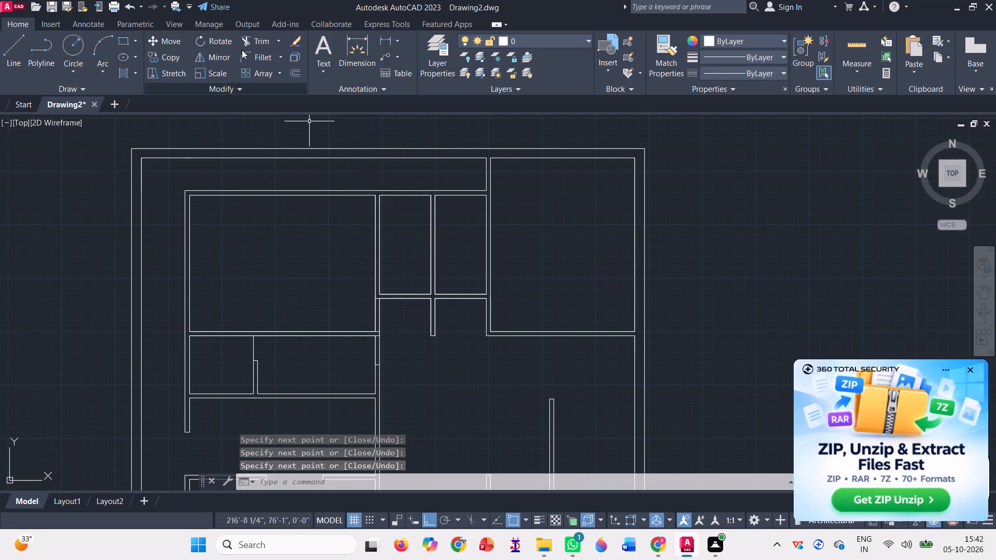
Trim the vertical partition's faces above and below the large left room's bottom partition, down to the lowest cross line, to form openings.
left_click(247, 46)
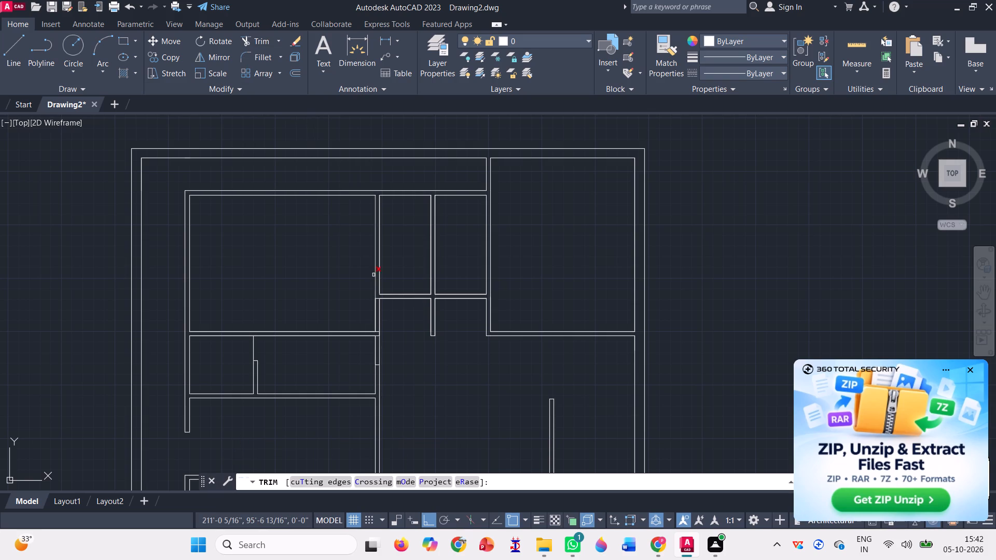
left_click_drag(382, 314, 363, 314)
left_click_drag(363, 314, 389, 328)
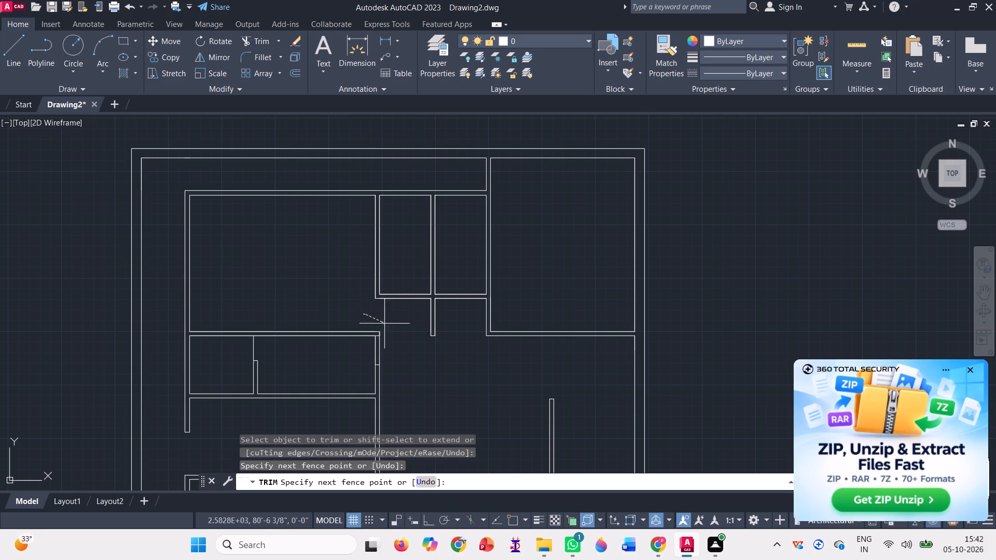
left_click_drag(389, 328, 371, 353)
left_click(371, 353)
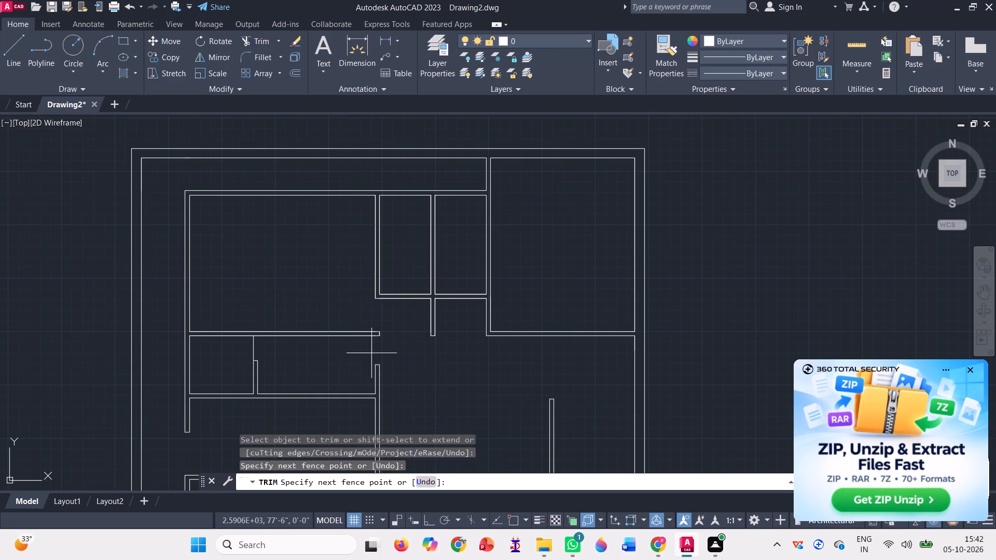
left_click(397, 331)
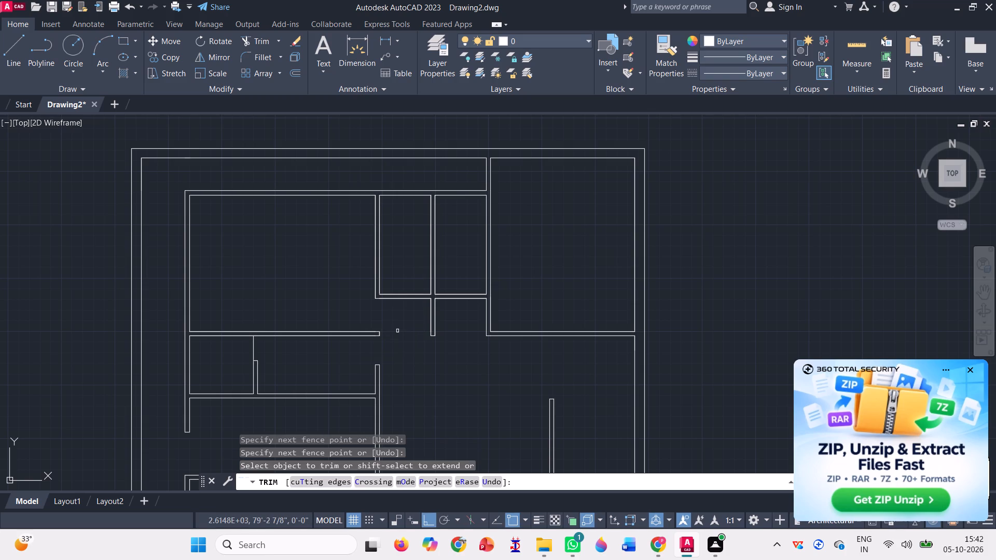
Draw lines across the left small room's left partition at two points about 1'-9" apart, joined along its inner face.
left_click(17, 50)
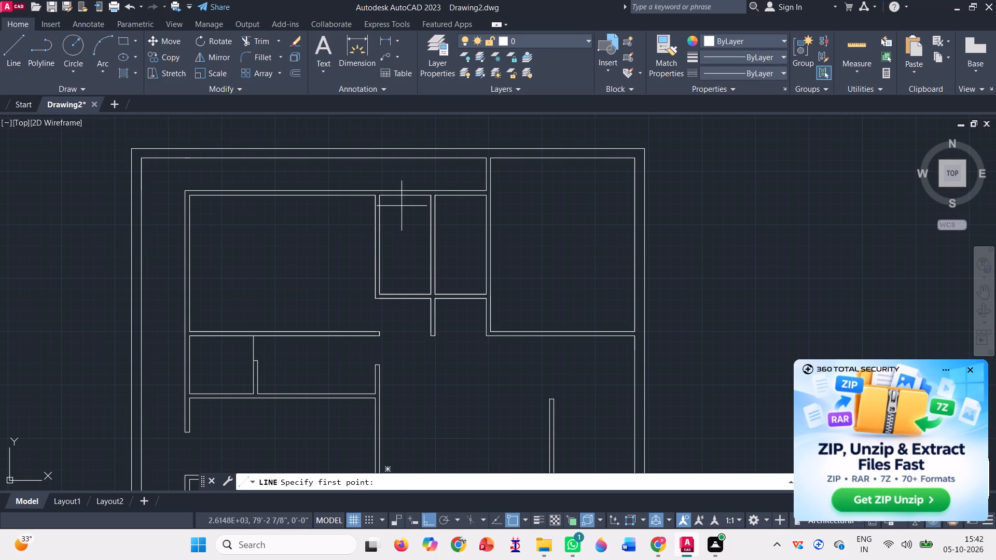
scroll(402, 206, "up", 2, "ctrl")
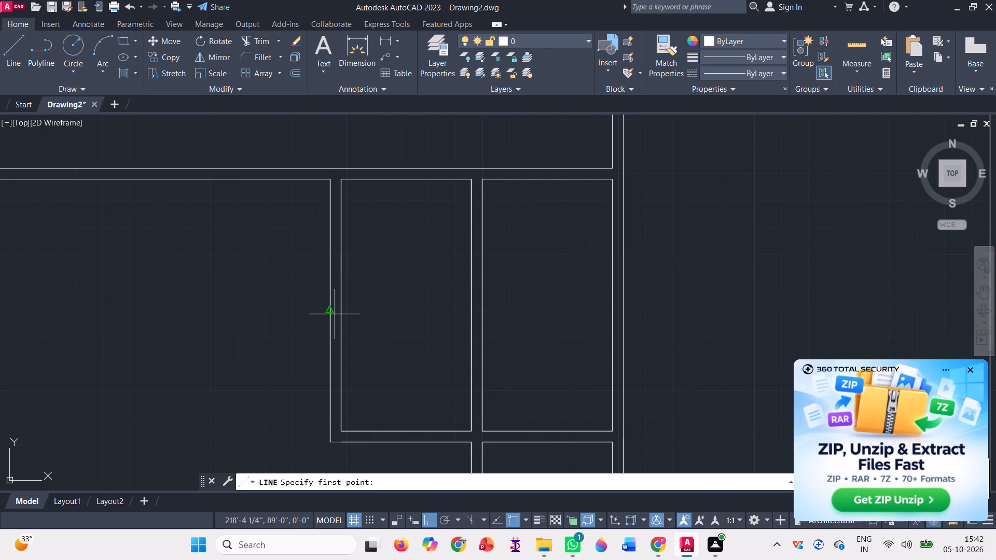
left_click(333, 372)
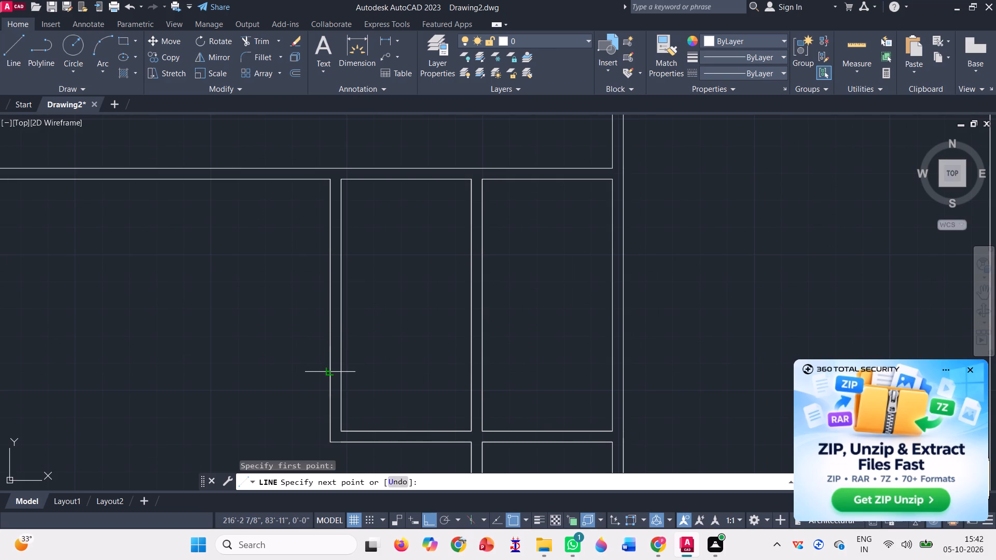
left_click(342, 372)
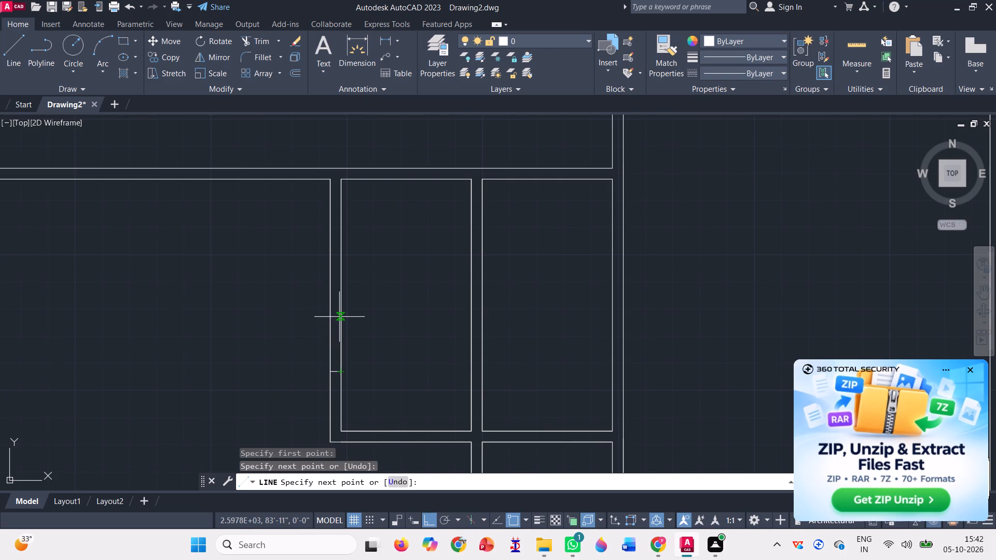
left_click(339, 316)
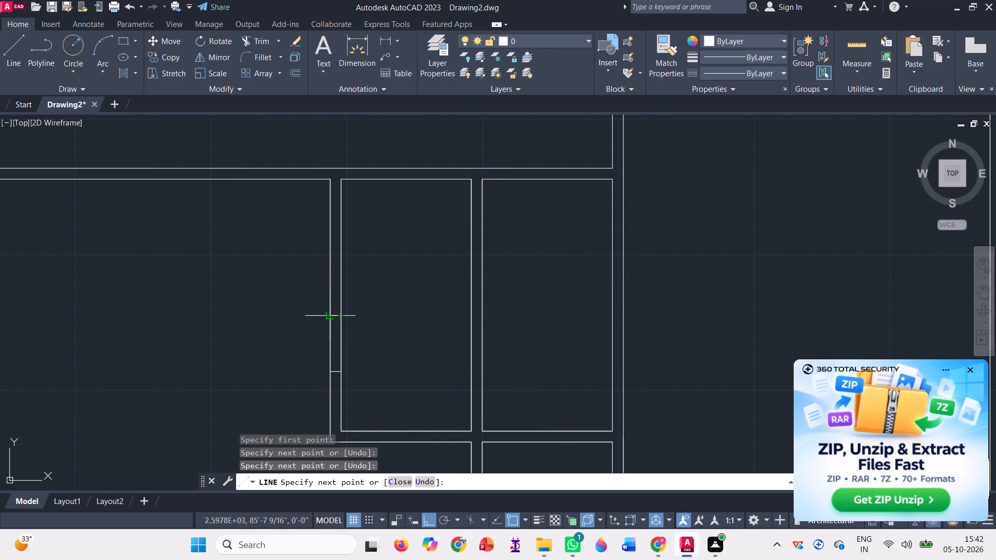
left_click(329, 316)
key("space")
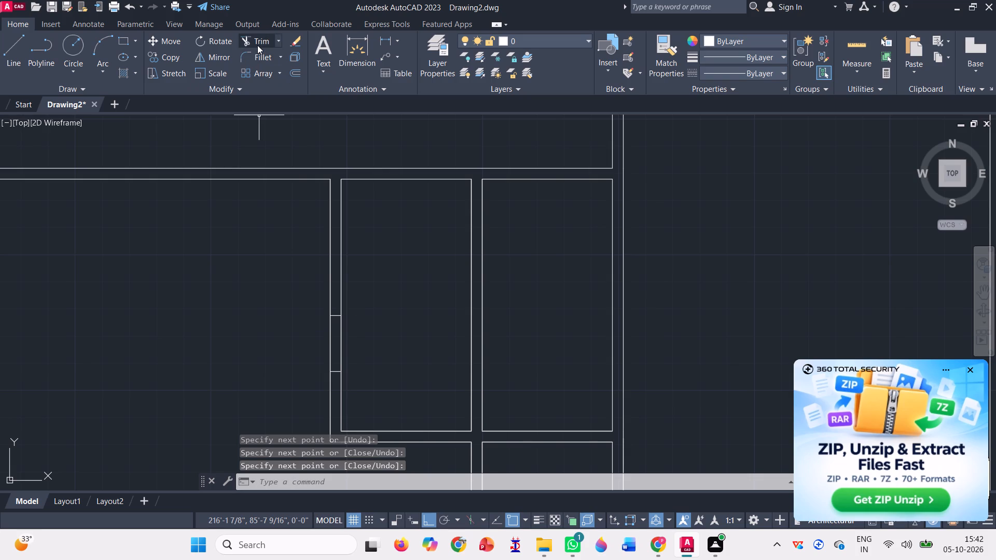
Trim both faces of the left small room's left partition between the two cross lines to open a doorway.
left_click(257, 45)
left_click(354, 330)
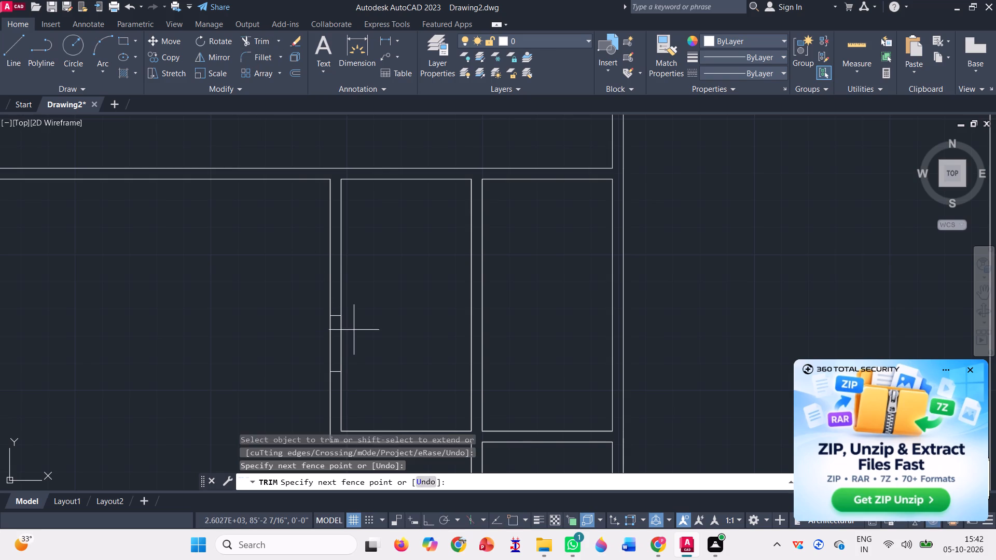
left_click(305, 341)
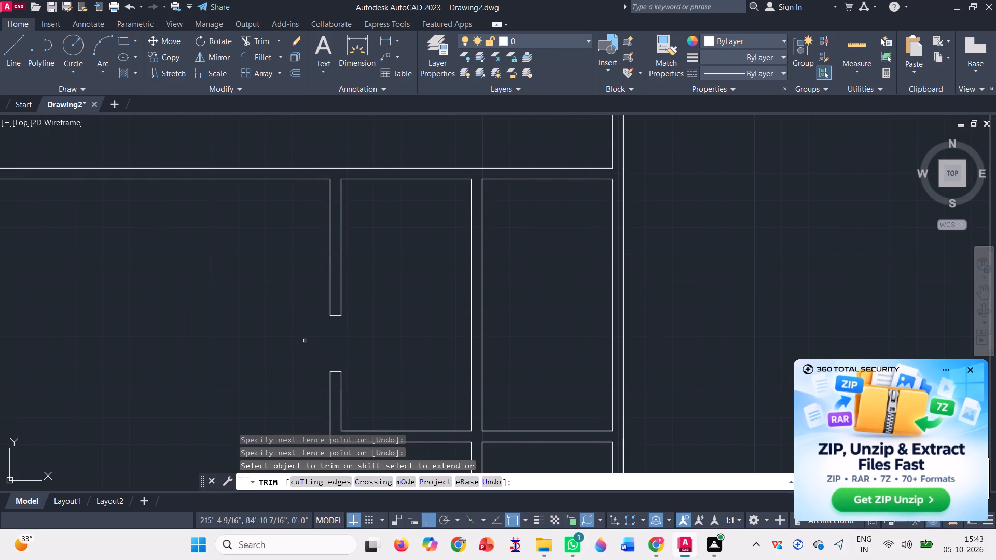
key("Escape")
Draw lines across the right small room's right partition at two points about 2' apart, joined along its inner face.
key("l")
key("Return")
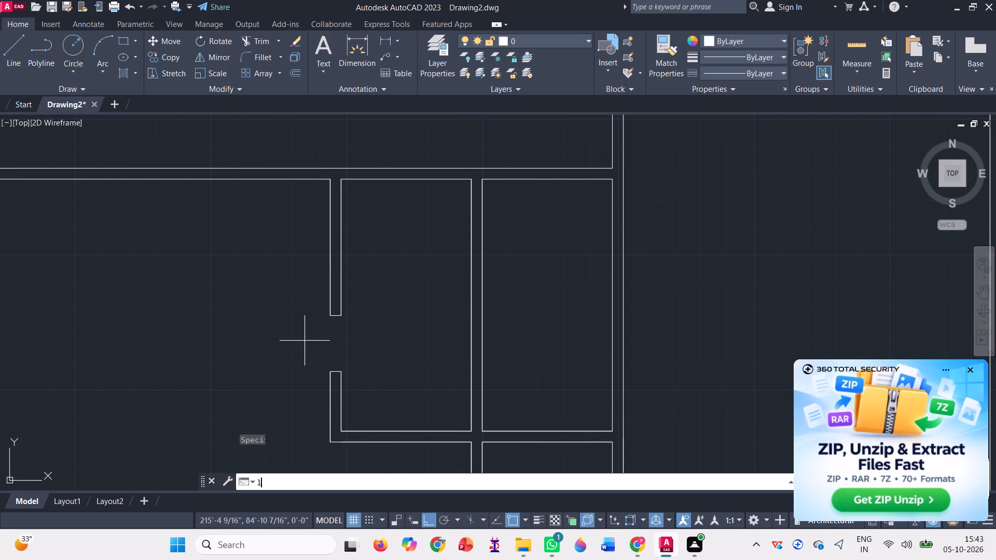
left_click_drag(623, 370, 611, 370)
left_click(611, 370)
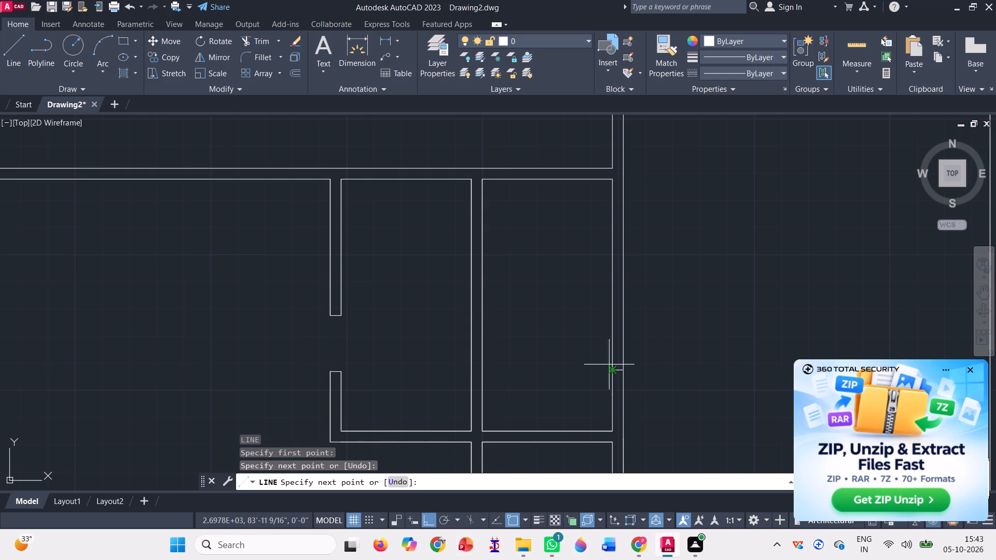
left_click(610, 301)
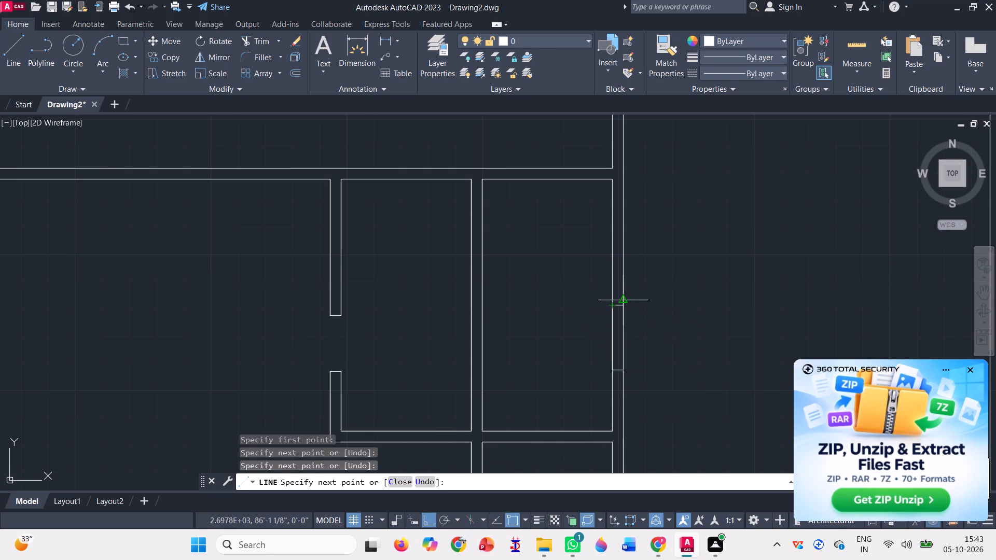
left_click(625, 301)
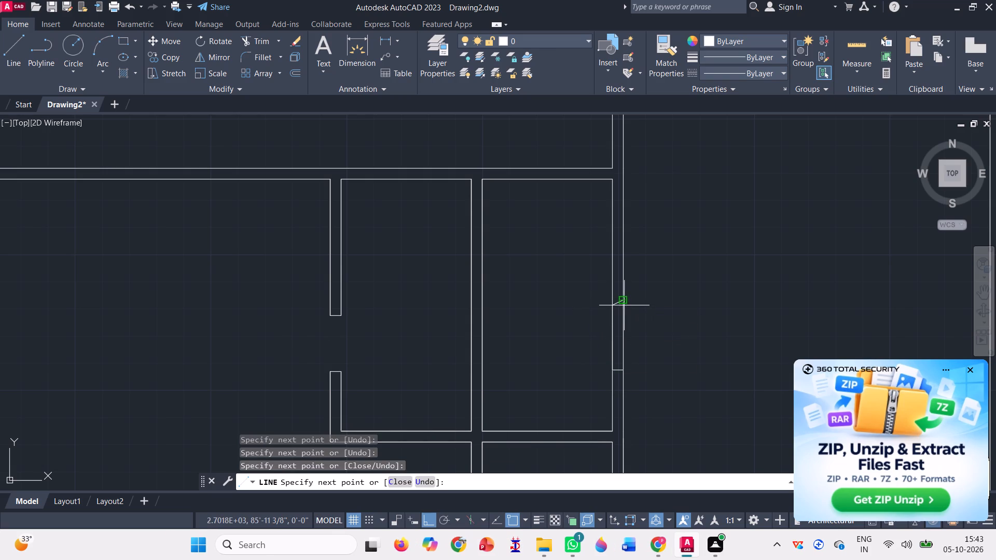
key("space")
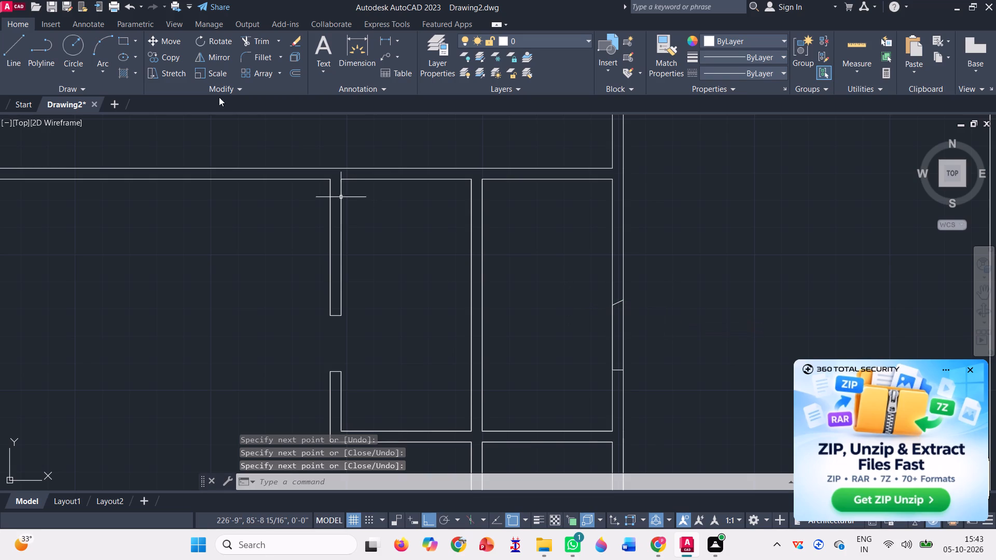
Draw a straight horizontal line across the right small room's right partition from the slanted line's upper end.
left_click(14, 55)
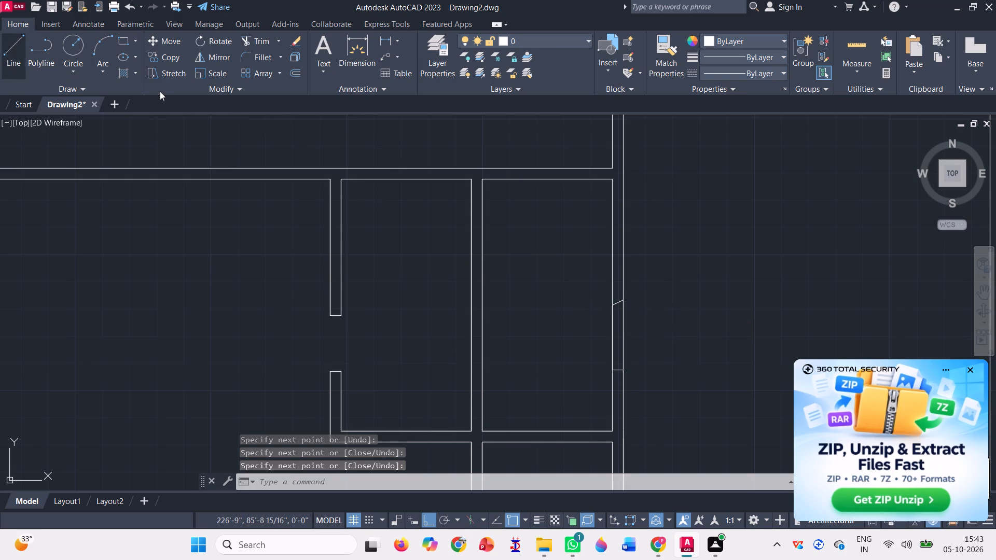
scroll(626, 303, "up", 3, "ctrl")
scroll(626, 303, "right", 1)
left_click_drag(607, 293, 573, 292)
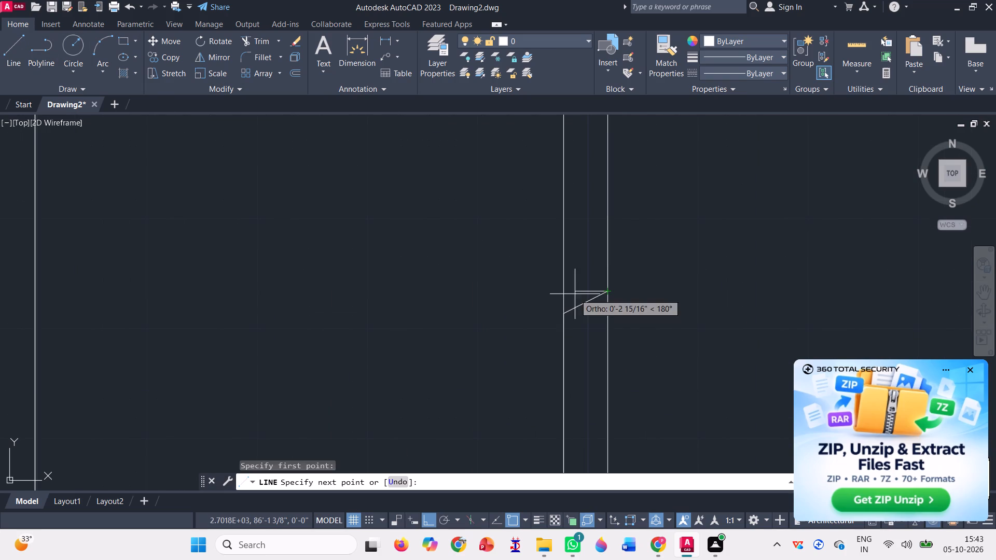
left_click_drag(573, 292, 562, 291)
left_click(562, 291)
key("space")
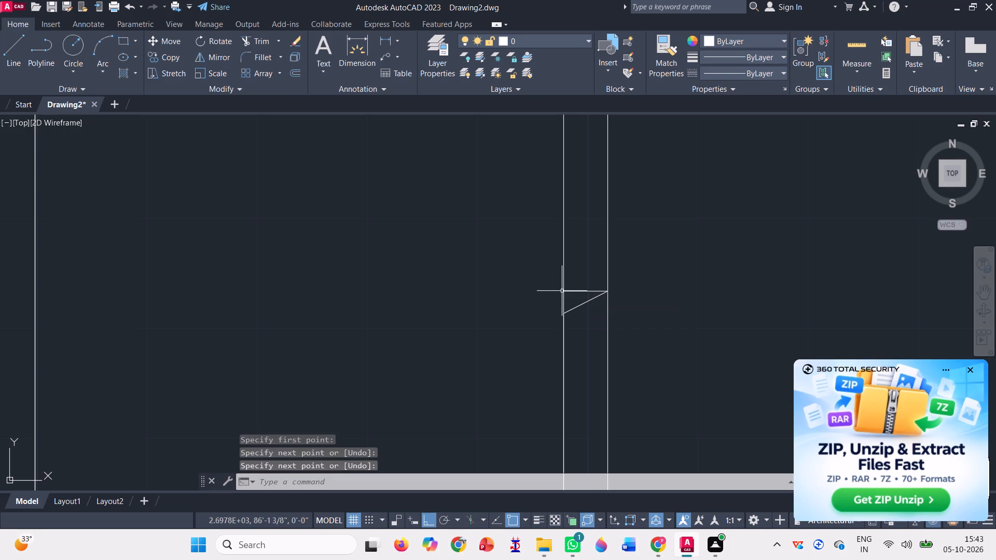
Trim both faces of the right small room's right partition between the cross lines and remove the slanted line, opening a doorway.
scroll(484, 250, "down", 2, "ctrl")
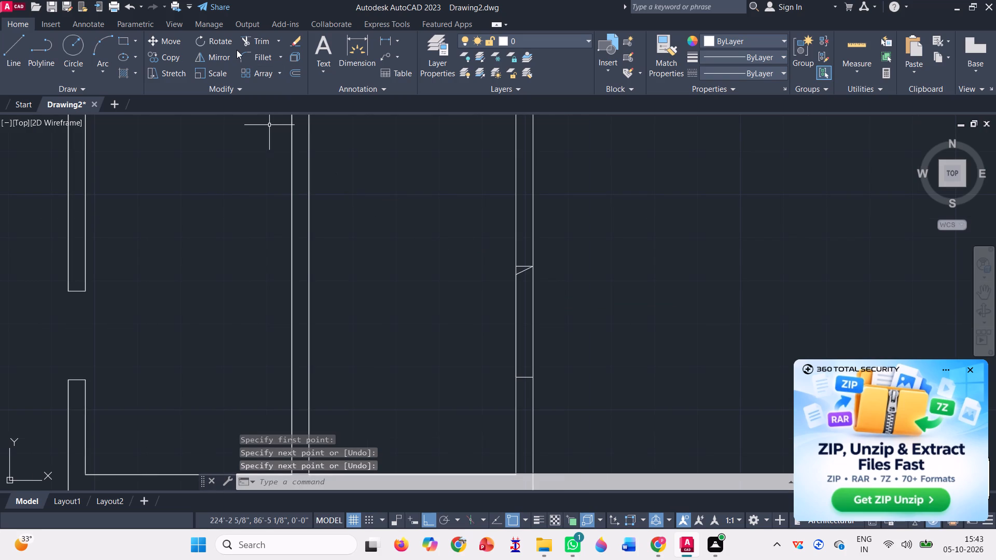
left_click(248, 42)
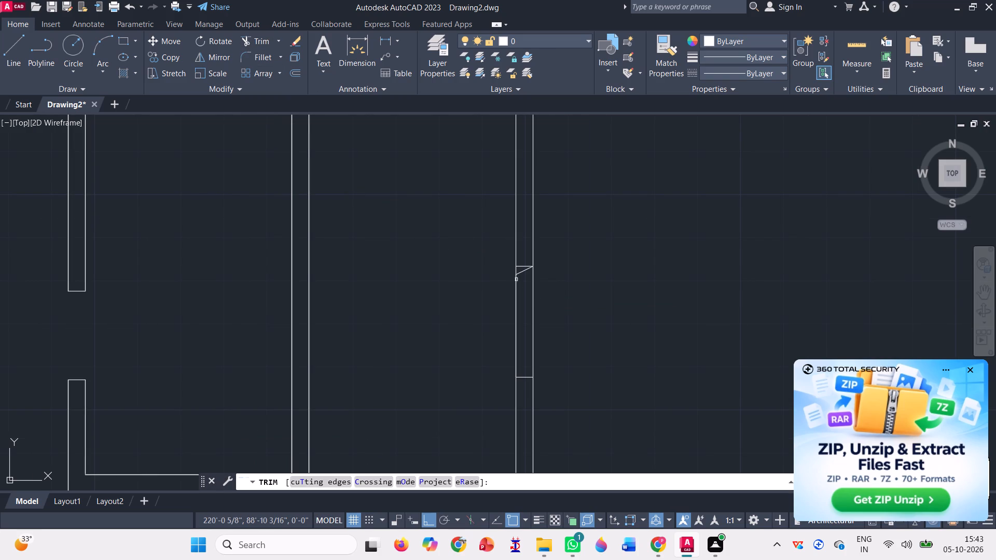
left_click(507, 277)
left_click(600, 309)
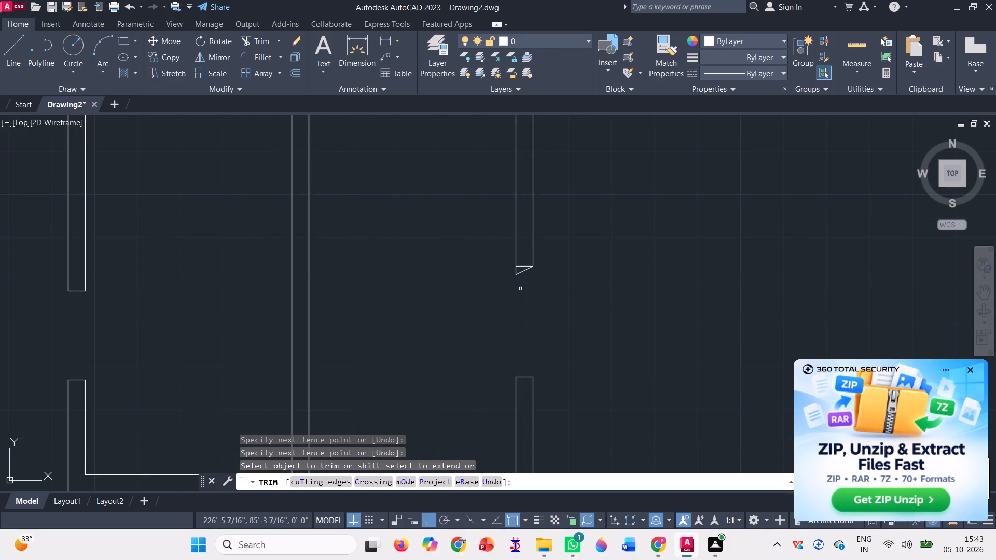
left_click(513, 273)
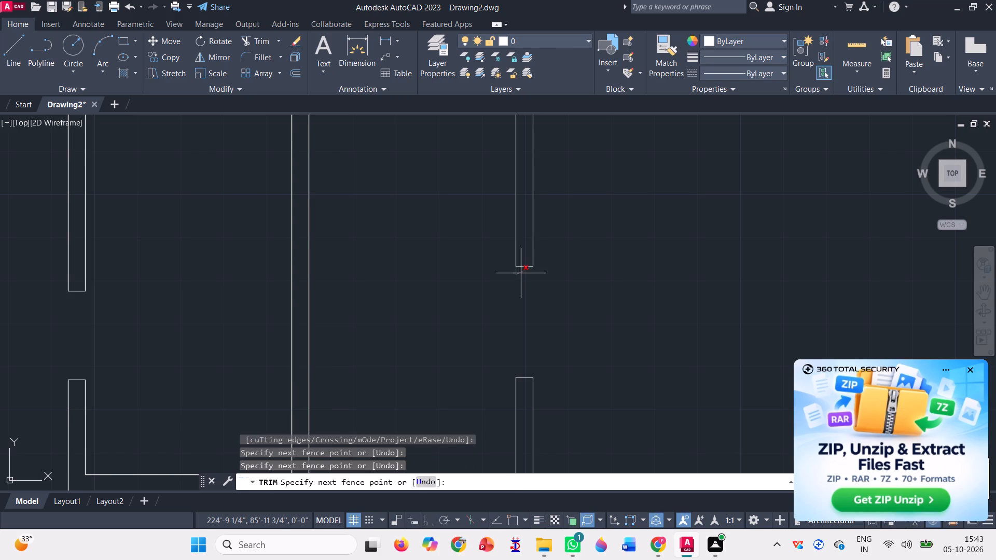
left_click(521, 273)
scroll(521, 273, "down", 2, "ctrl")
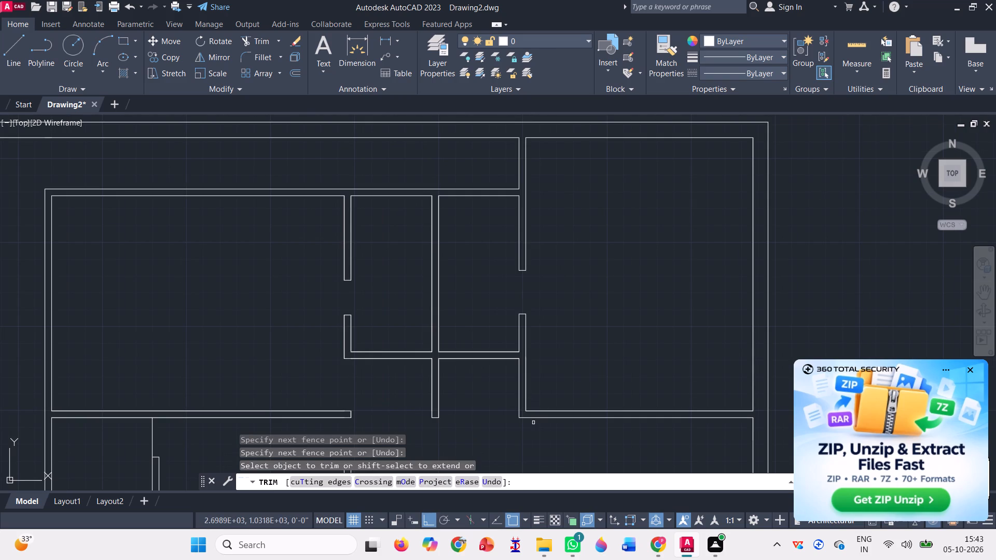
key("Escape")
Draw lines across the upper-right room's bottom partition, starting near its left corner, at two points about 4'-10" apart, joined along its lower face.
key("l")
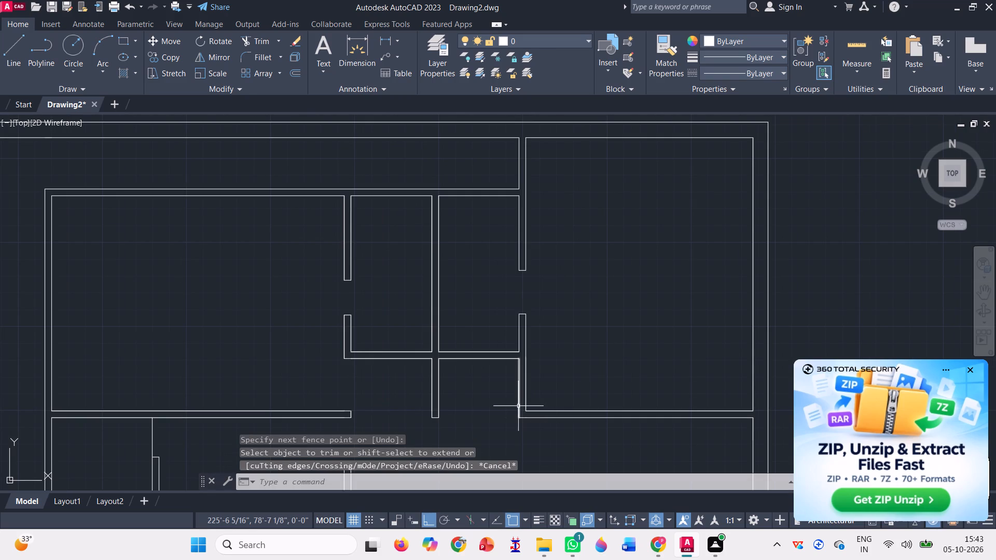
key("Return")
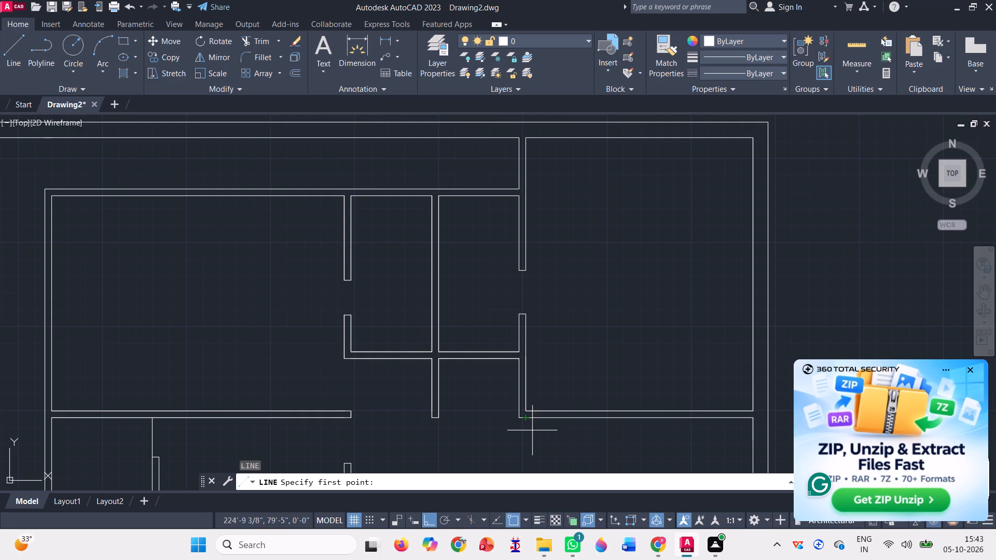
scroll(587, 439, "up", 2, "ctrl")
scroll(587, 439, "right", 1)
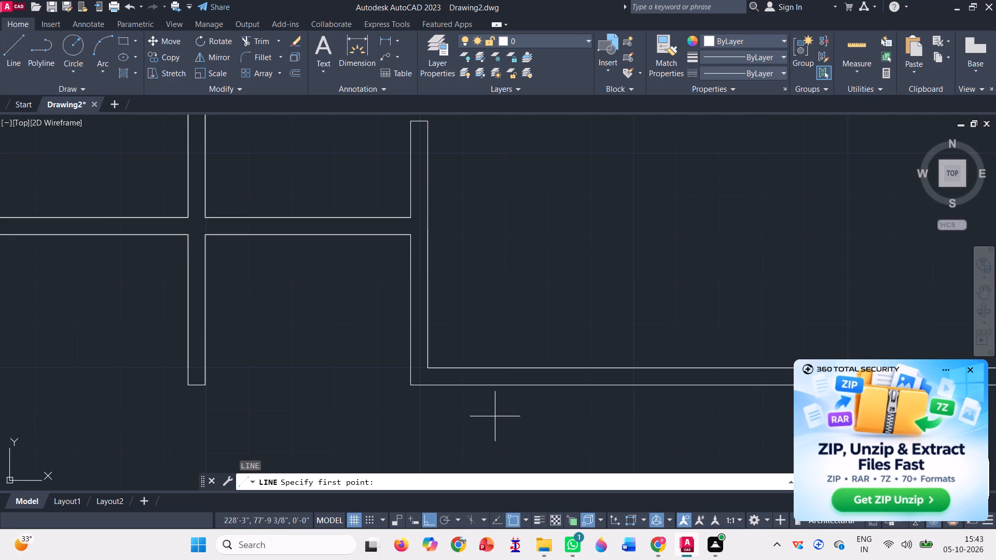
left_click_drag(430, 370, 431, 383)
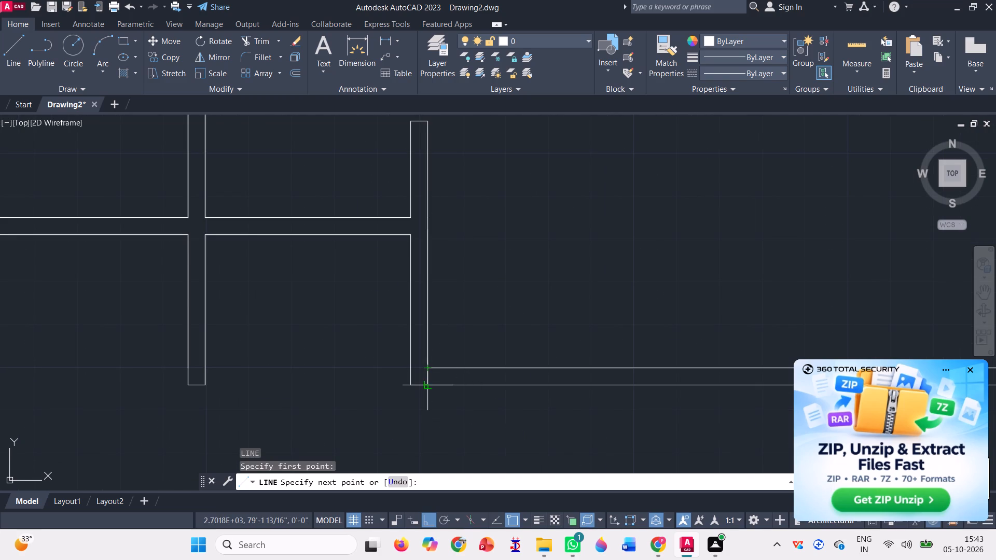
left_click_drag(431, 383, 460, 368)
left_click_drag(460, 368, 460, 383)
left_click(460, 383)
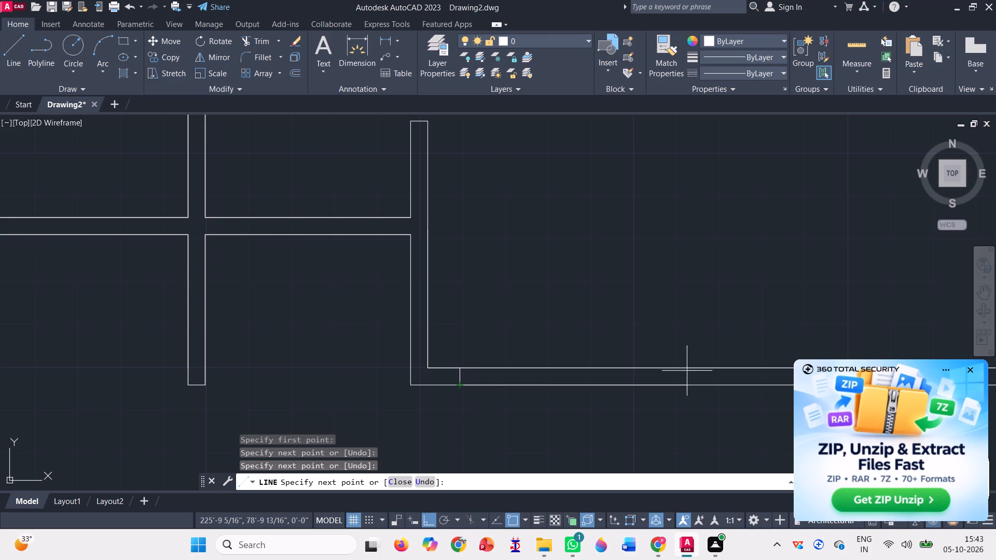
left_click(709, 385)
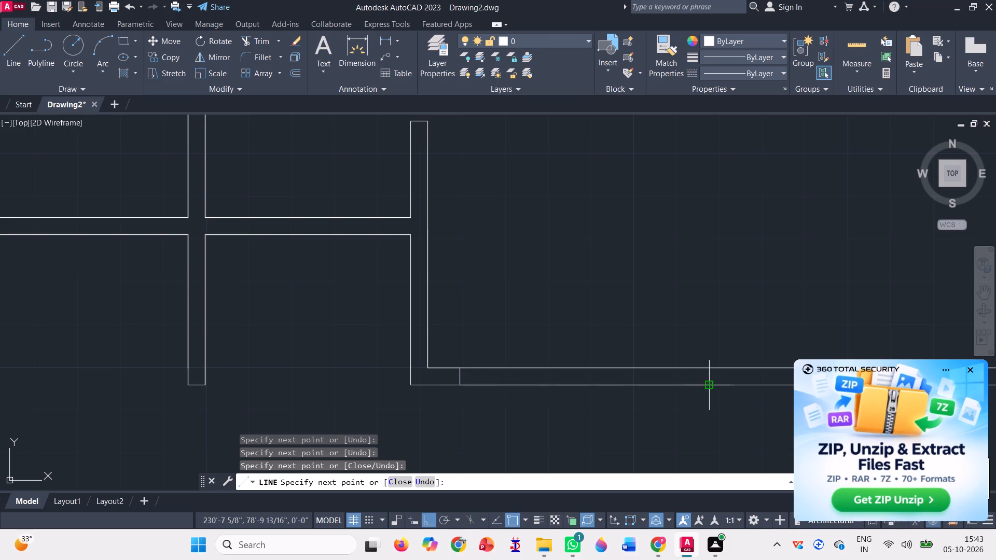
left_click(705, 367)
key("space")
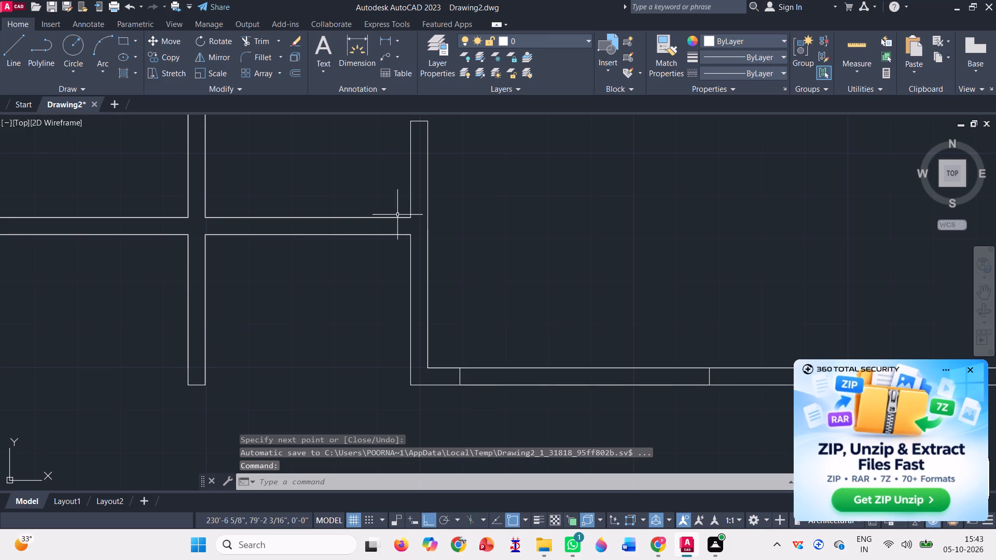
Trim both faces of the upper-right room's bottom partition between the two cross lines to open a doorway.
left_click(260, 40)
left_click_drag(530, 333, 537, 407)
left_click(537, 407)
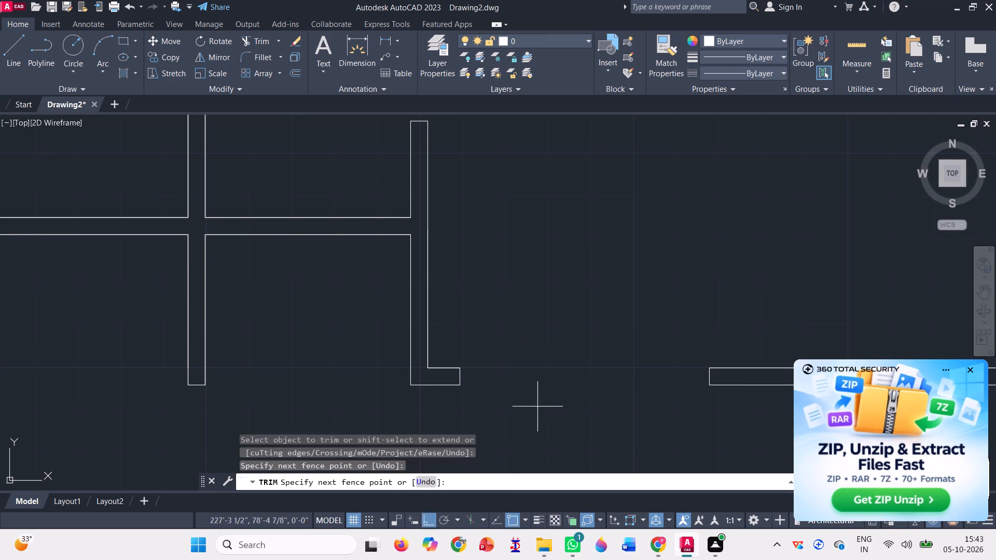
key("Escape")
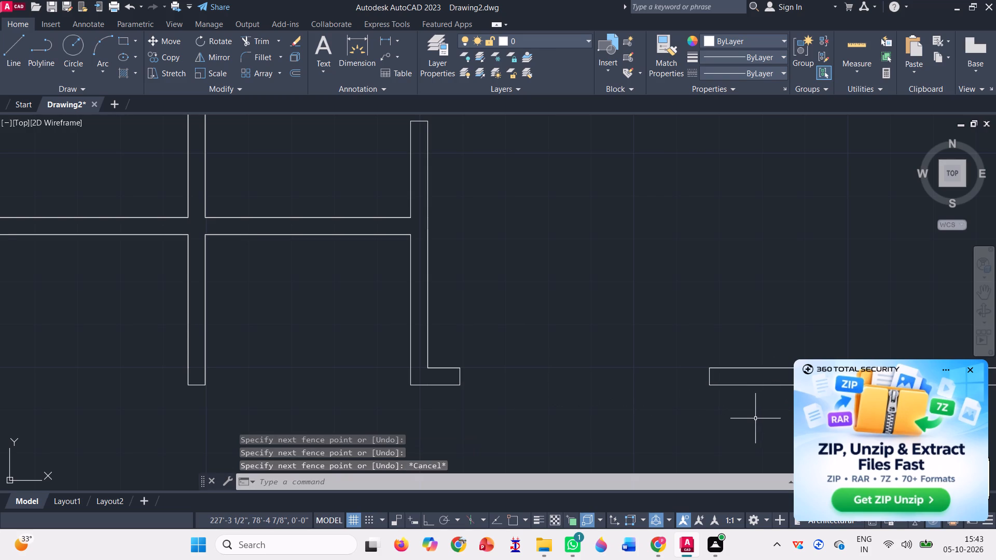
Close the pop-up advertisement covering the drawing.
left_click(972, 370)
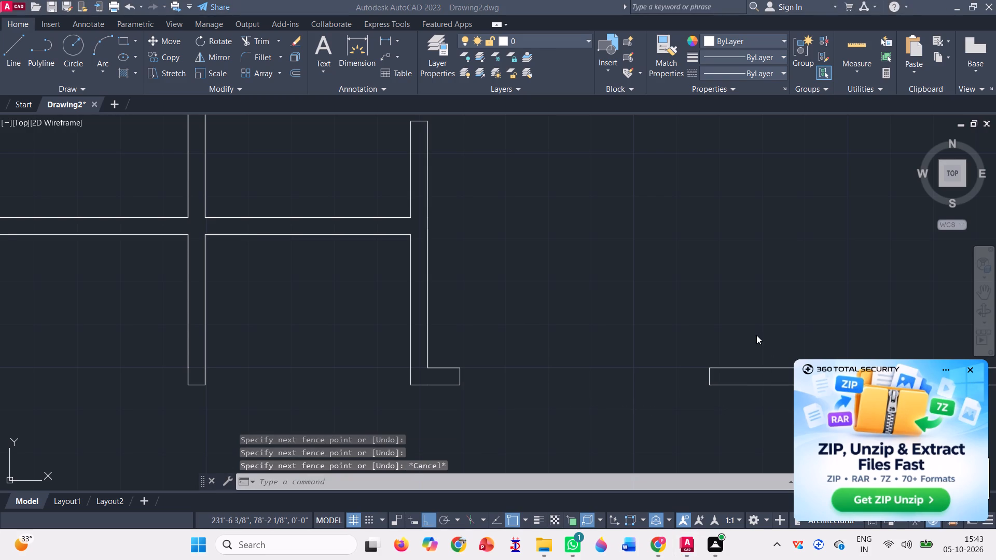
Draw lines across the lower-right room's top partition, starting near the outer wall, at two points about 2'-6" apart, joined along its upper face.
scroll(719, 308, "down", 2, "ctrl")
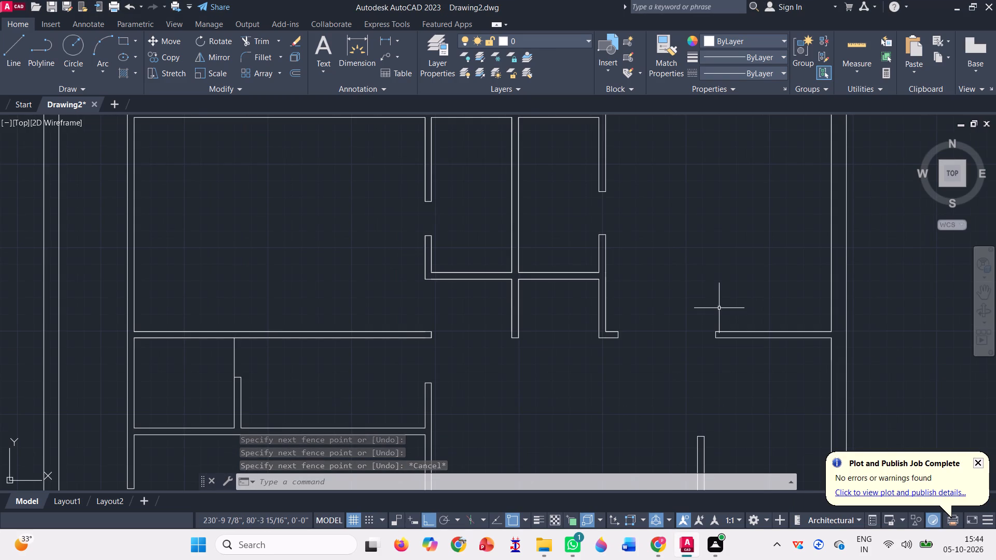
scroll(719, 308, "down", 2, "ctrl")
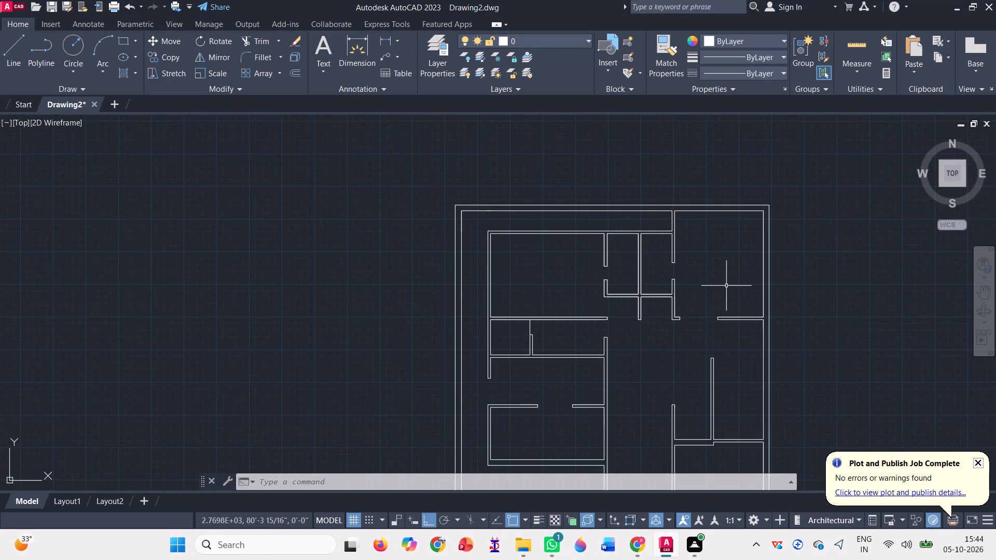
scroll(696, 278, "down", 1, "ctrl")
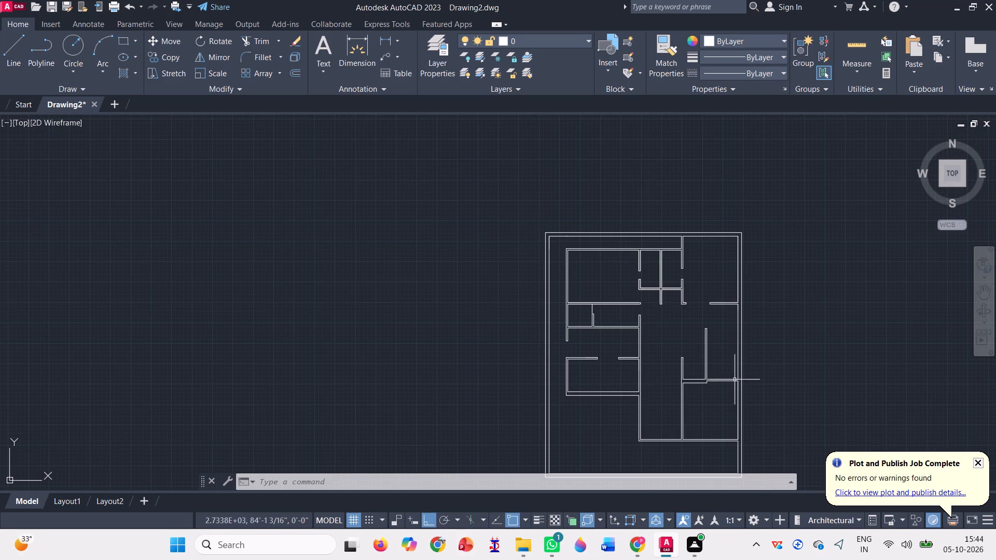
scroll(711, 398, "up", 2, "ctrl")
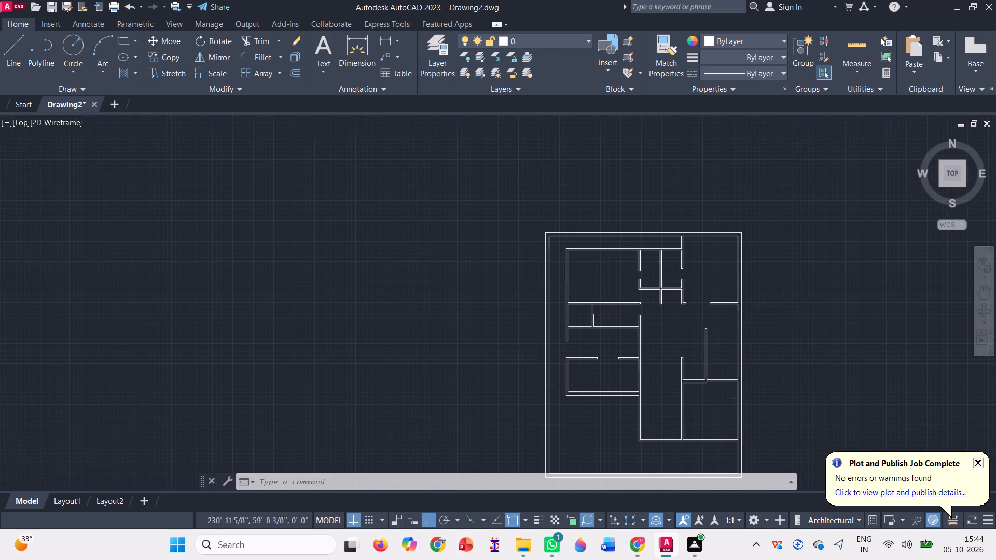
scroll(711, 398, "up", 2, "ctrl")
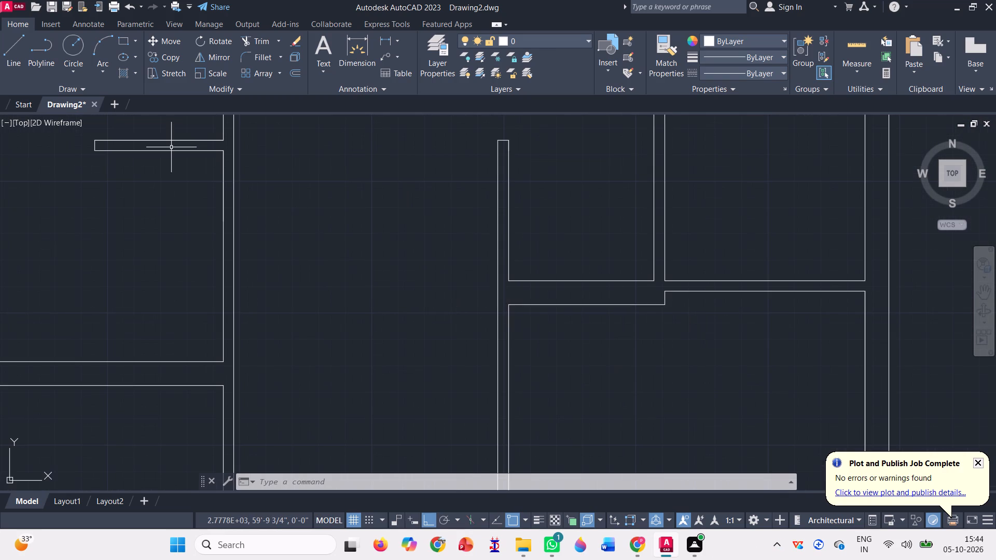
left_click(16, 54)
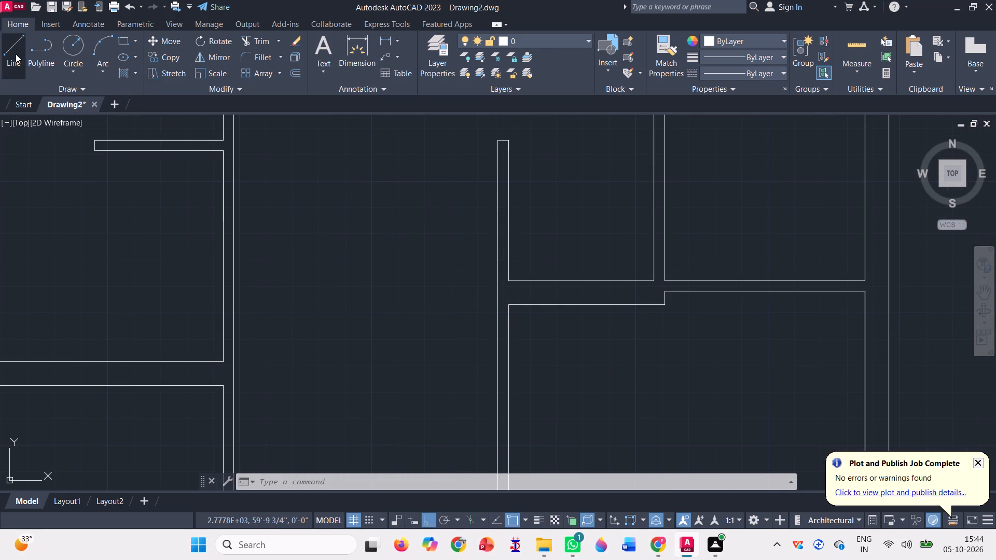
left_click(851, 295)
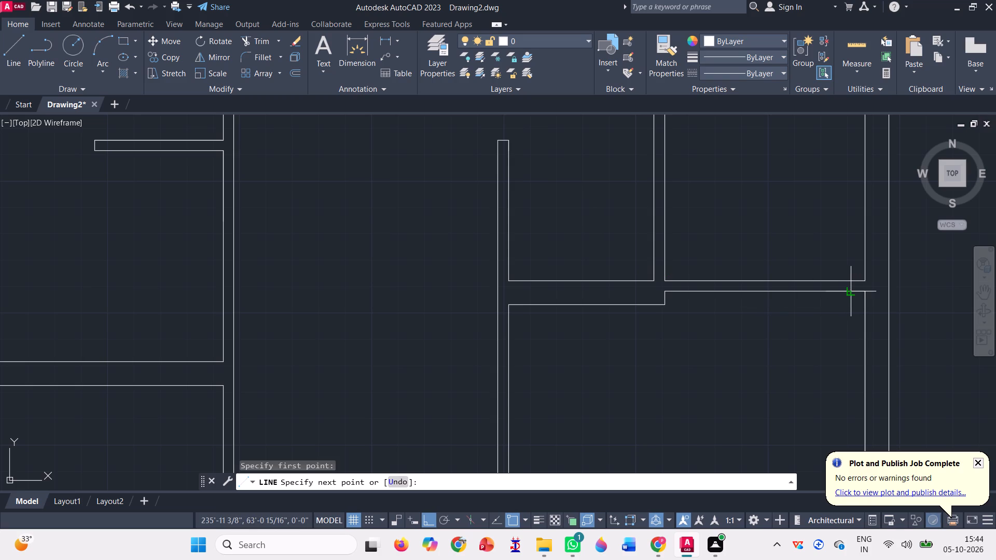
left_click_drag(851, 282, 776, 281)
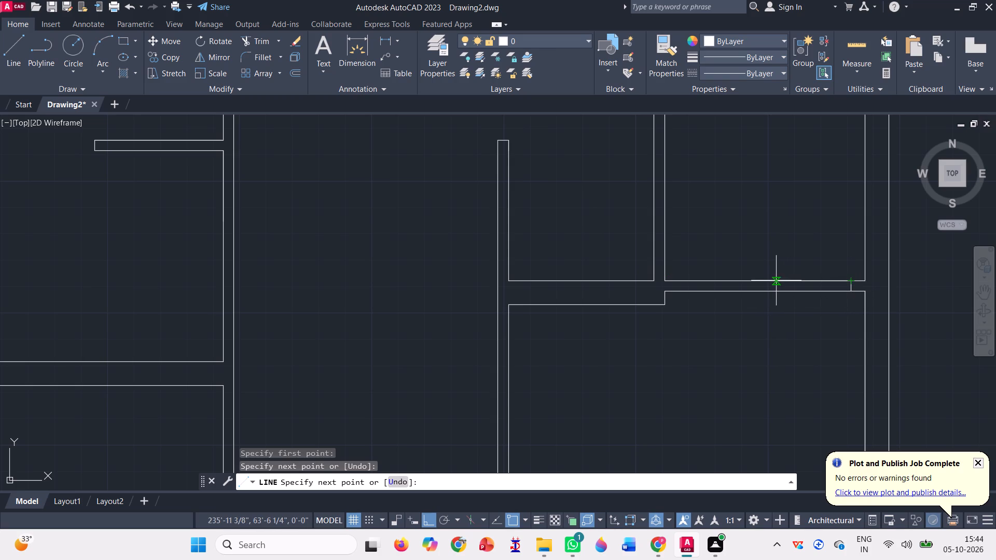
left_click_drag(776, 281, 770, 281)
left_click(770, 281)
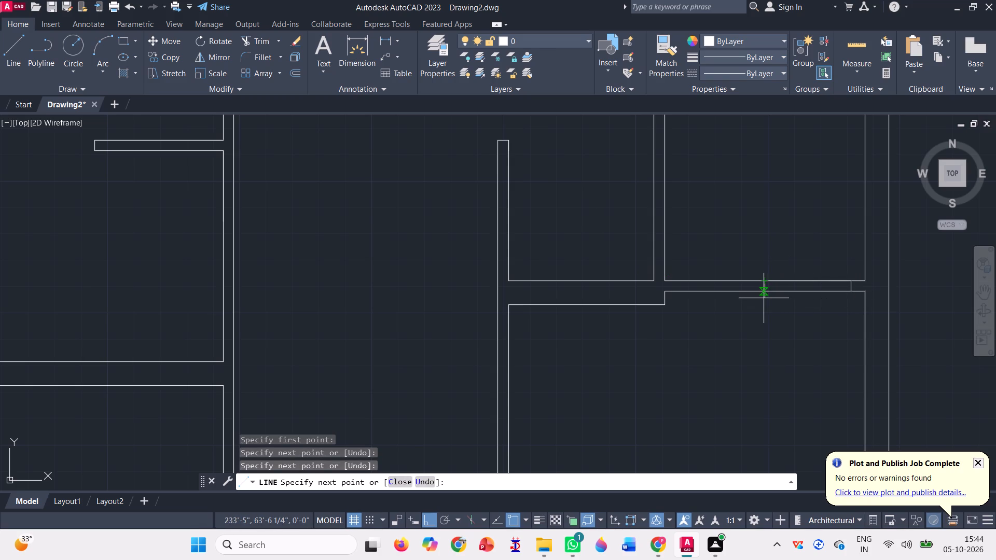
left_click(764, 298)
key("space")
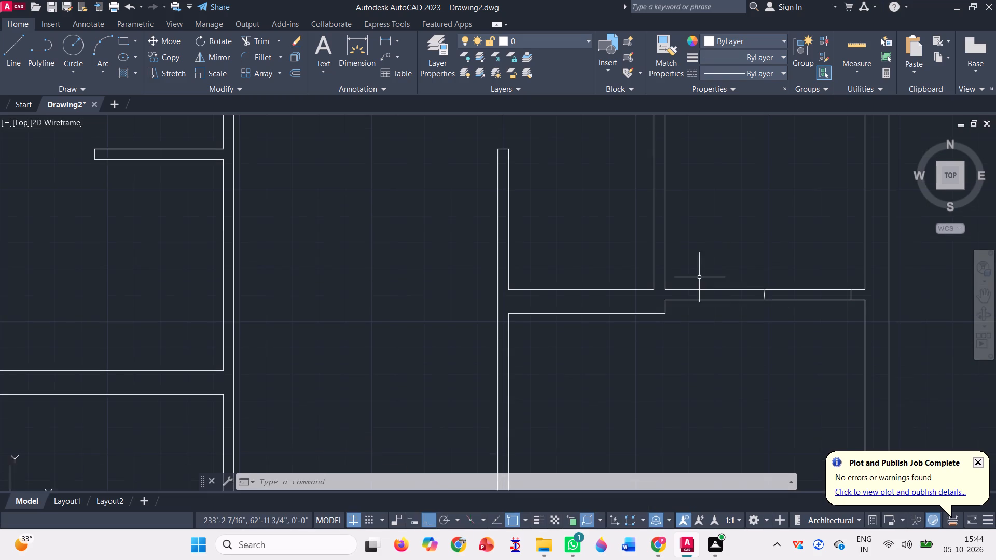
Draw a straight vertical line across the lower-right room's top partition from the slanted line's lower end.
scroll(782, 282, "up", 3, "ctrl")
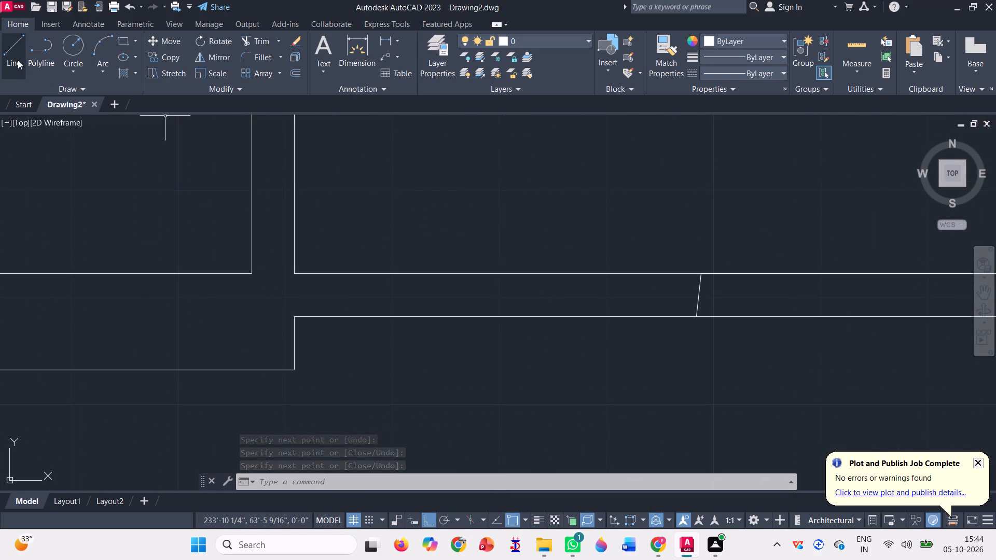
left_click_drag(18, 60, 445, 208)
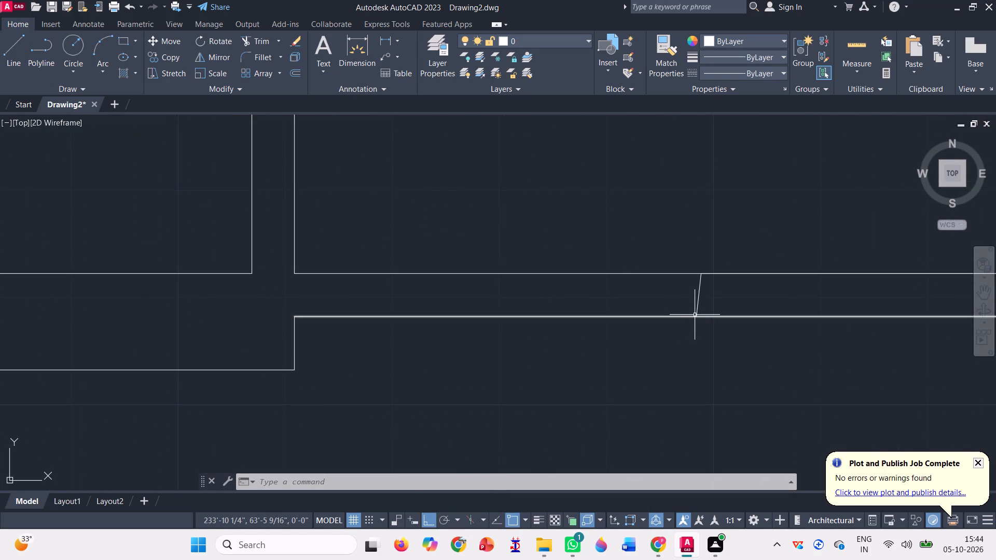
key("l")
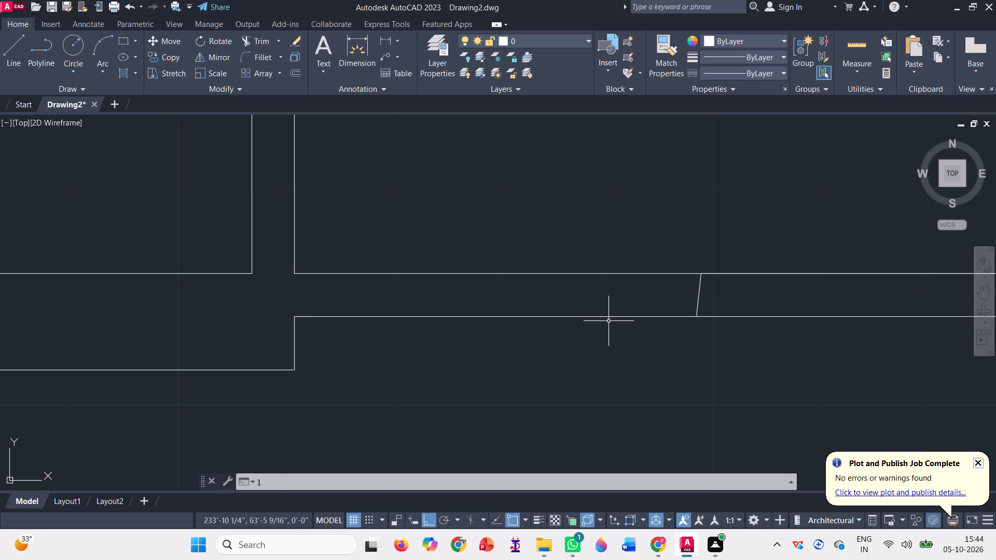
key("Return")
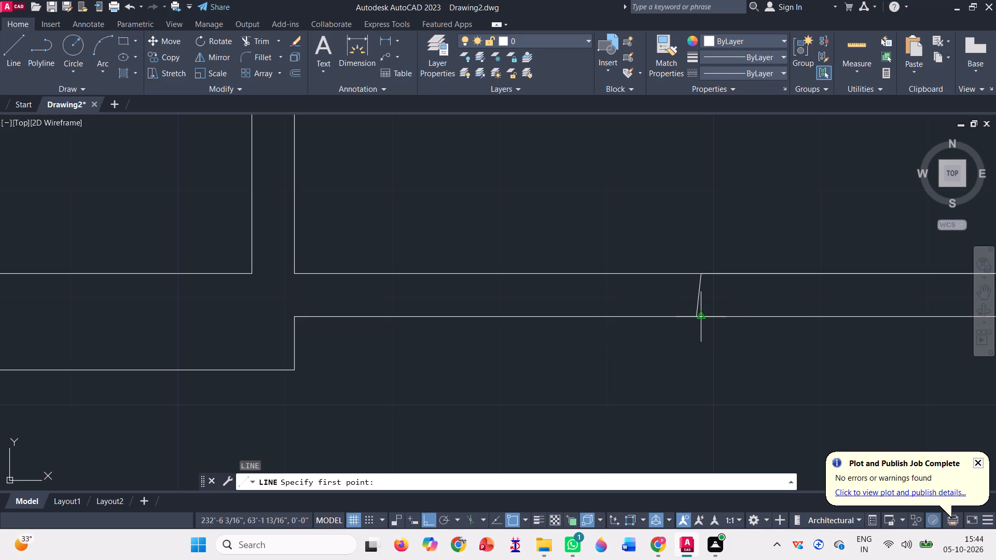
left_click(693, 318)
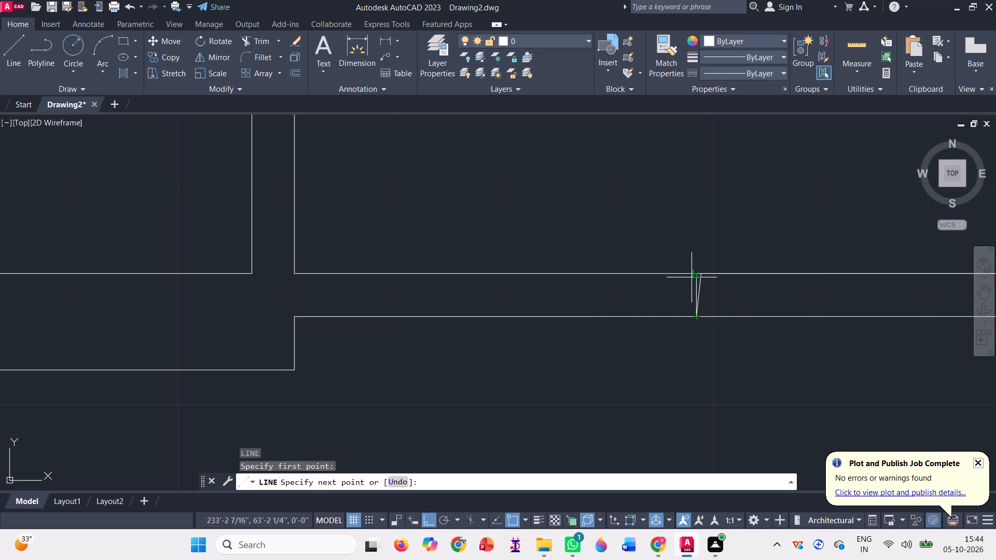
left_click(691, 268)
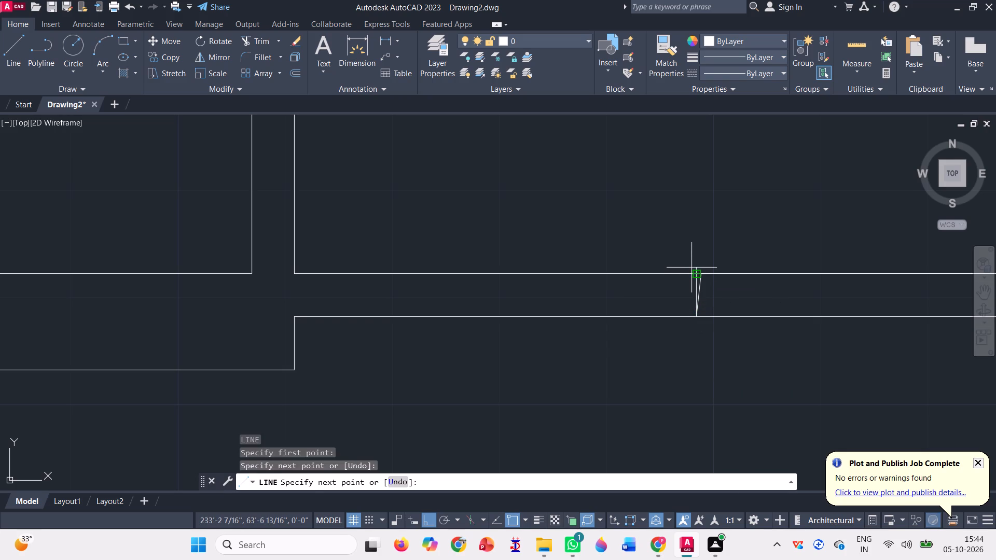
key("space")
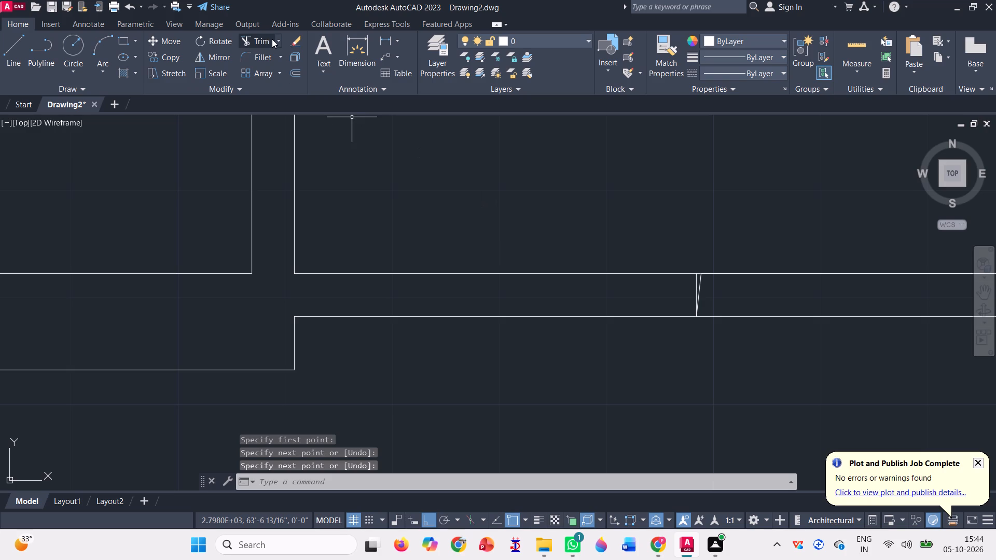
Trim away the slanted line and both faces of the lower-right room's top partition between the cross lines to open a doorway.
left_click(272, 39)
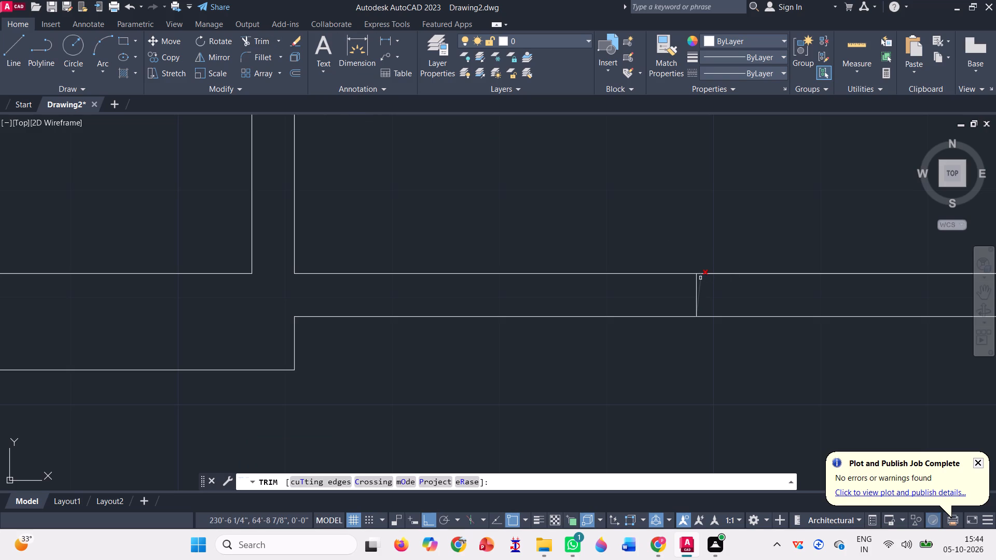
left_click(700, 278)
left_click(703, 274)
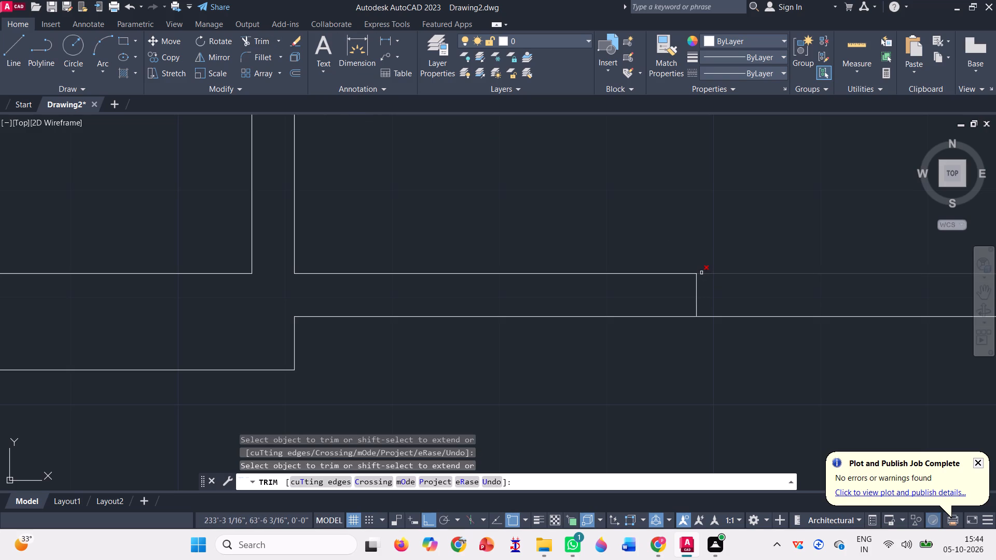
left_click(701, 273)
left_click_drag(724, 314, 725, 323)
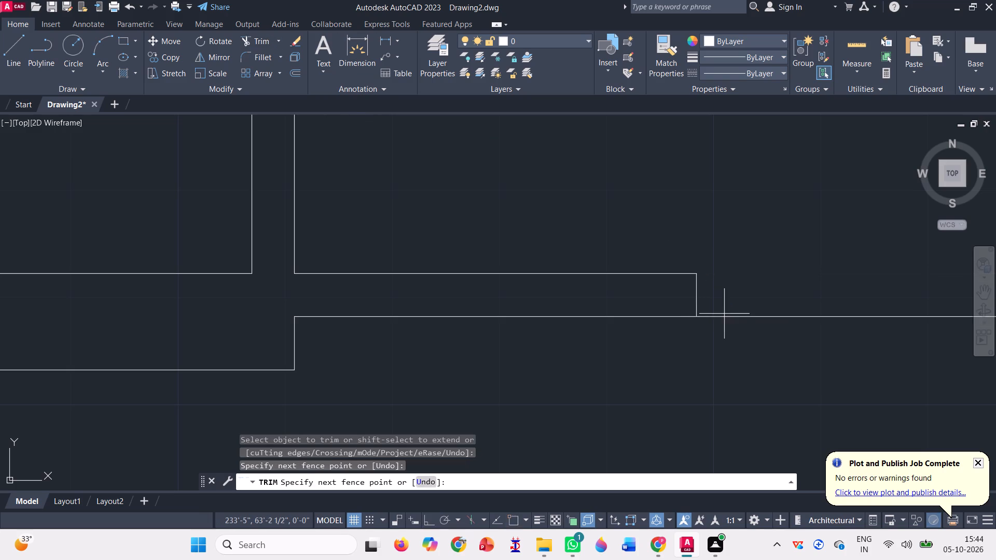
left_click_drag(725, 323, 723, 339)
left_click(723, 339)
scroll(723, 339, "down", 4, "ctrl")
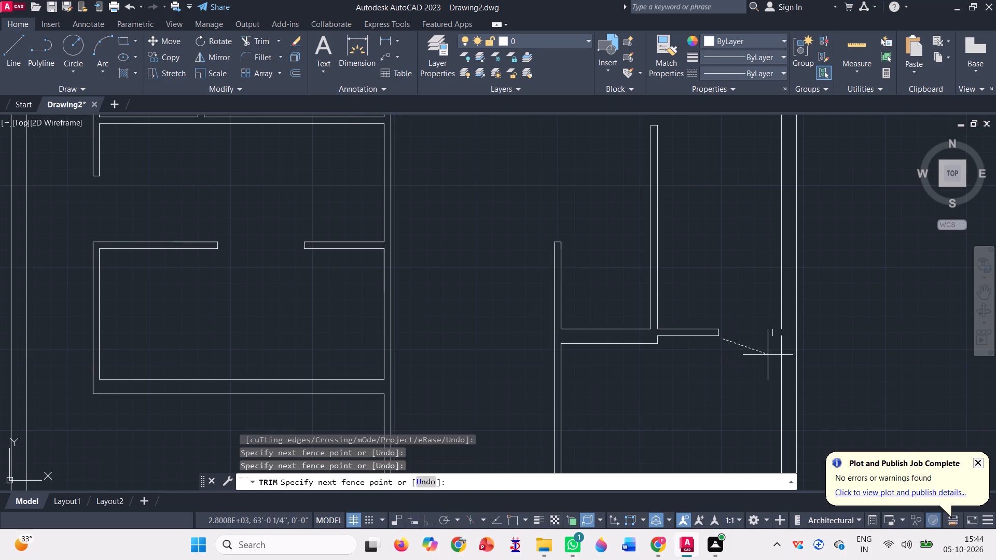
left_click(723, 376)
key("Escape")
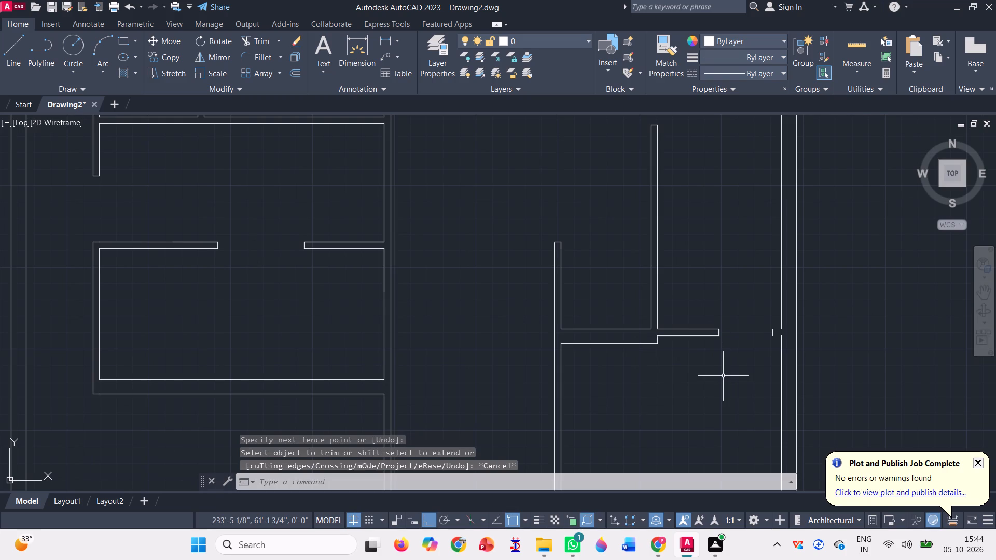
Redraw both faces of the short partition stub between the new doorway and the outer wall, and erase the line closing it at the wall.
key("l")
key("Return")
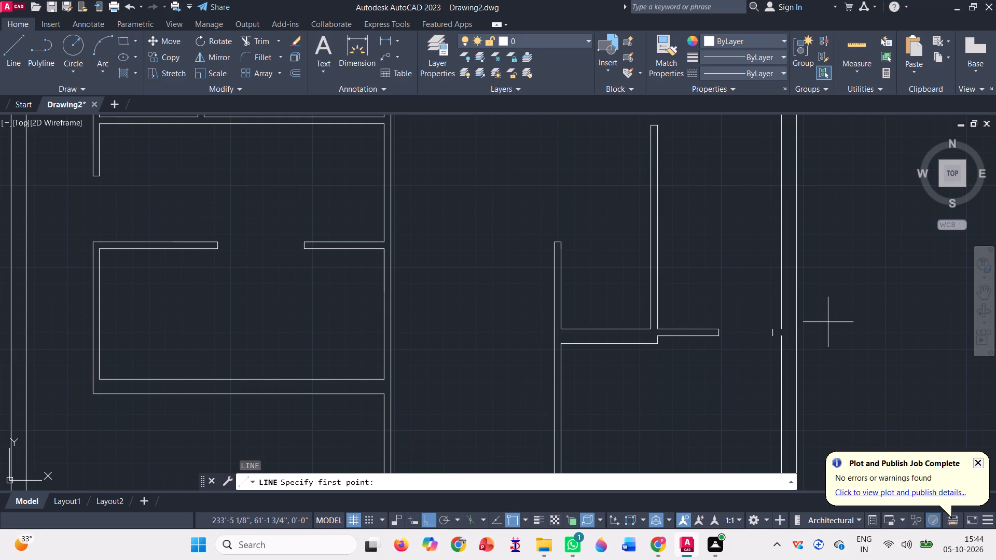
scroll(806, 339, "up", 5, "ctrl")
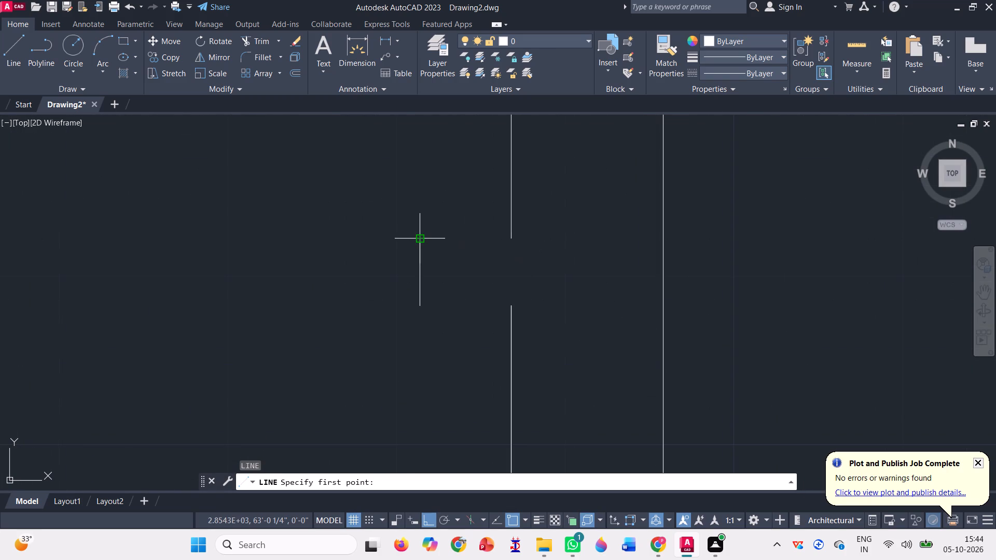
left_click_drag(418, 239, 509, 238)
left_click(509, 238)
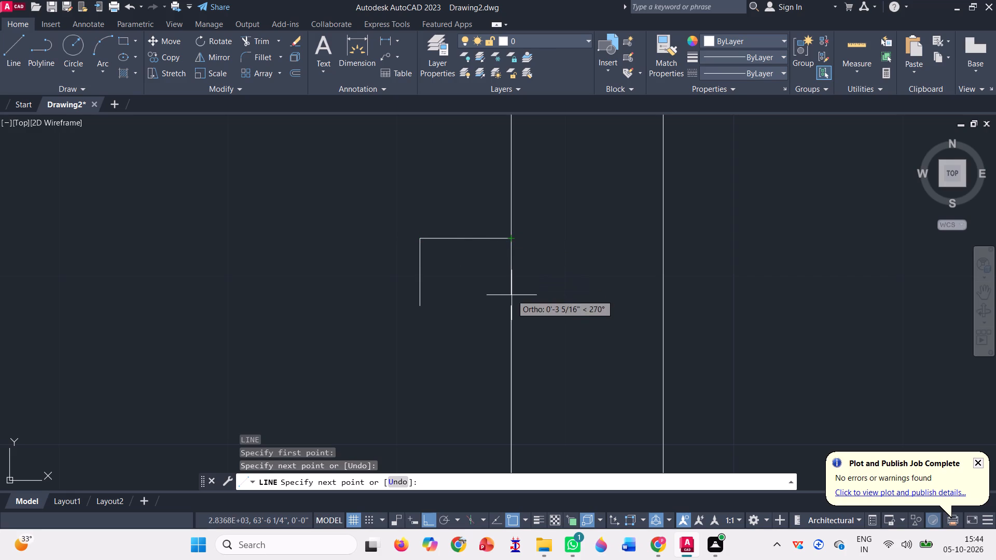
left_click(512, 307)
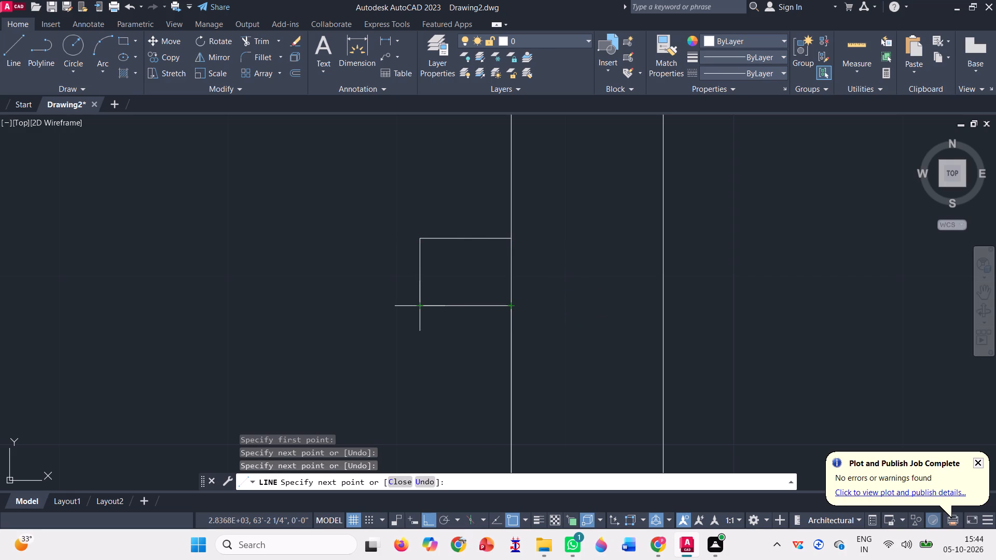
left_click(419, 305)
key("space")
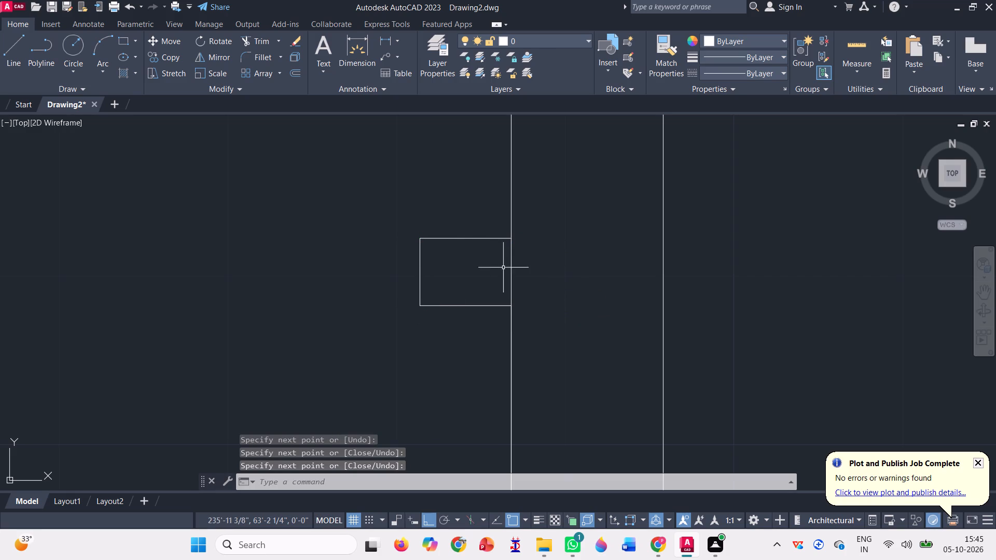
left_click(510, 269)
key("Delete")
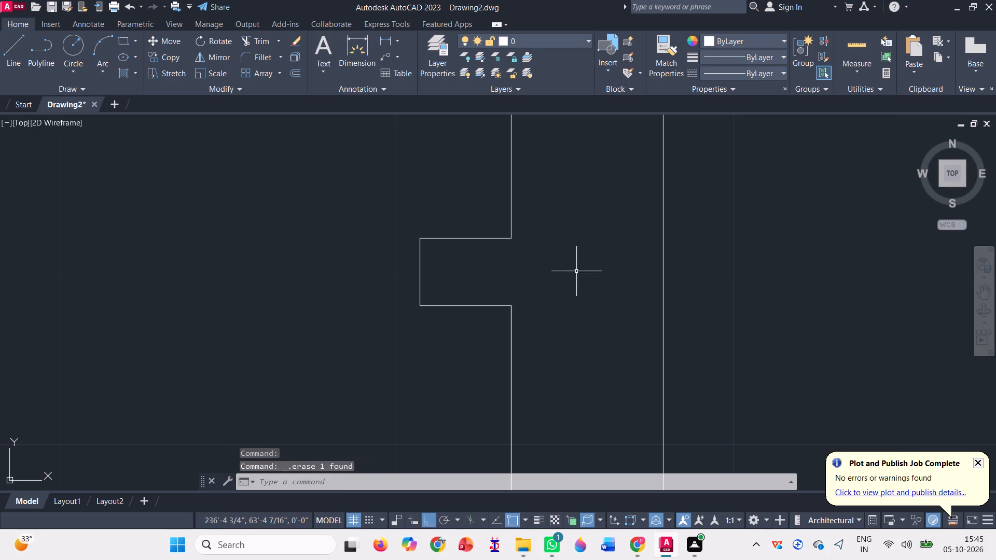
Draw lines across the lower-right room's bottom partition, starting at its inner left corner, about 2'-3" apart and joined along the lower face.
scroll(576, 271, "down", 6, "ctrl")
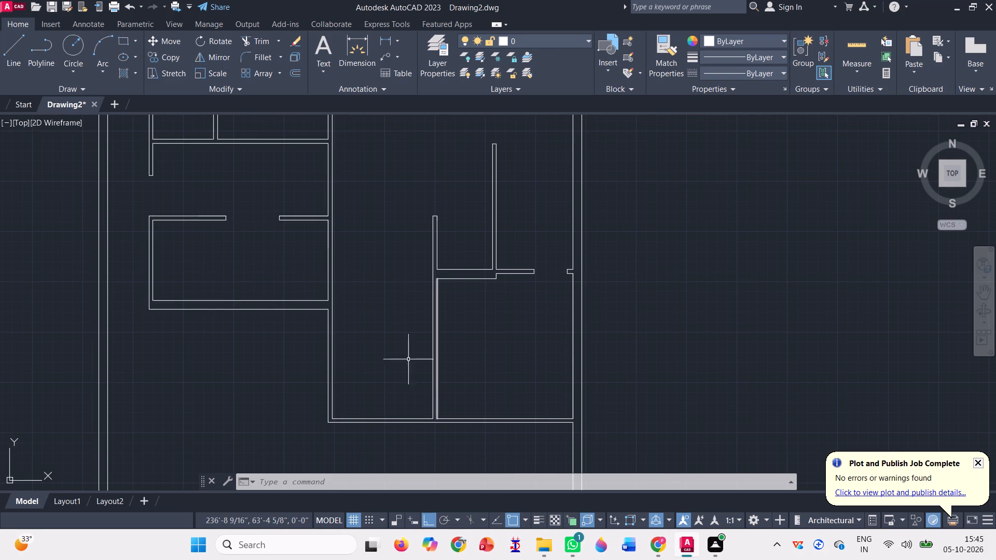
left_click(18, 63)
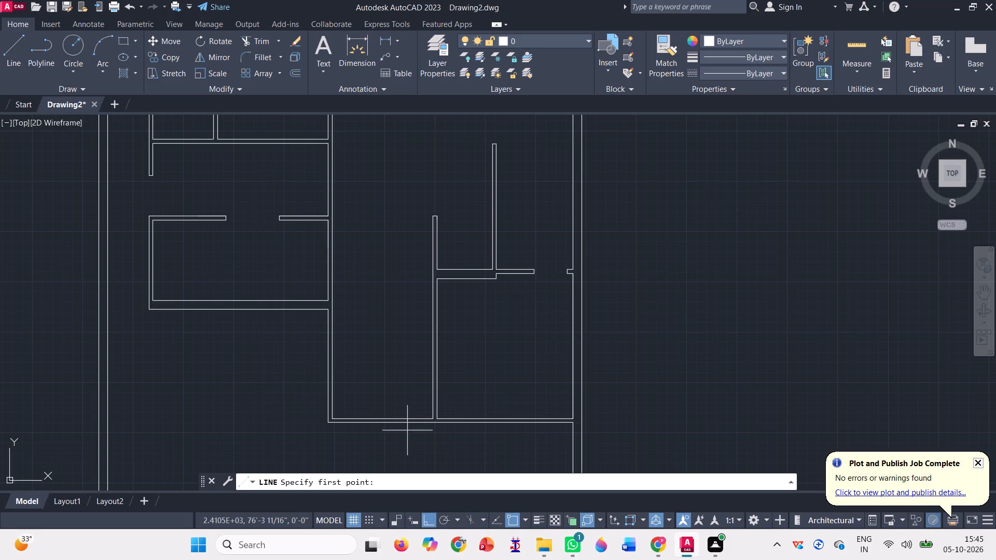
scroll(410, 443, "up", 4, "ctrl")
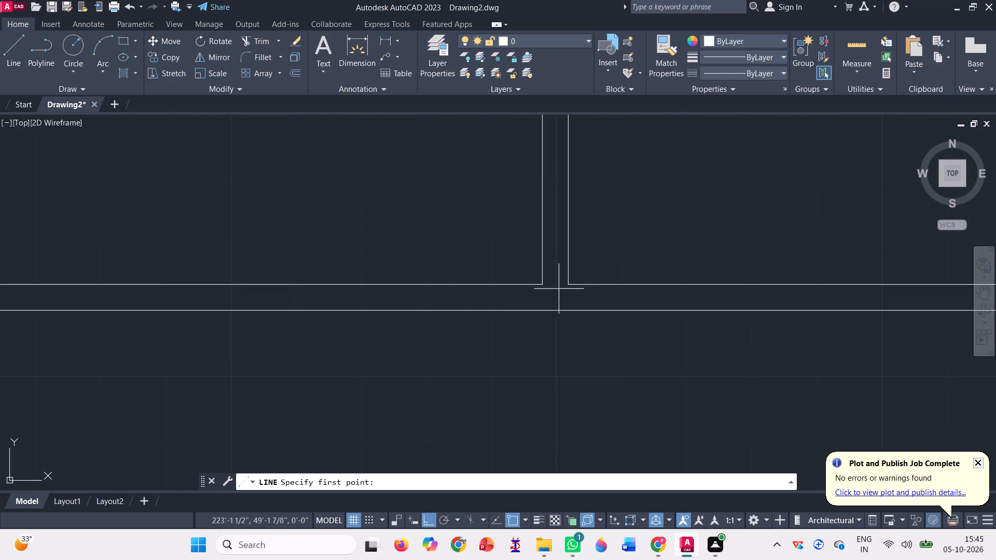
left_click_drag(566, 288, 570, 311)
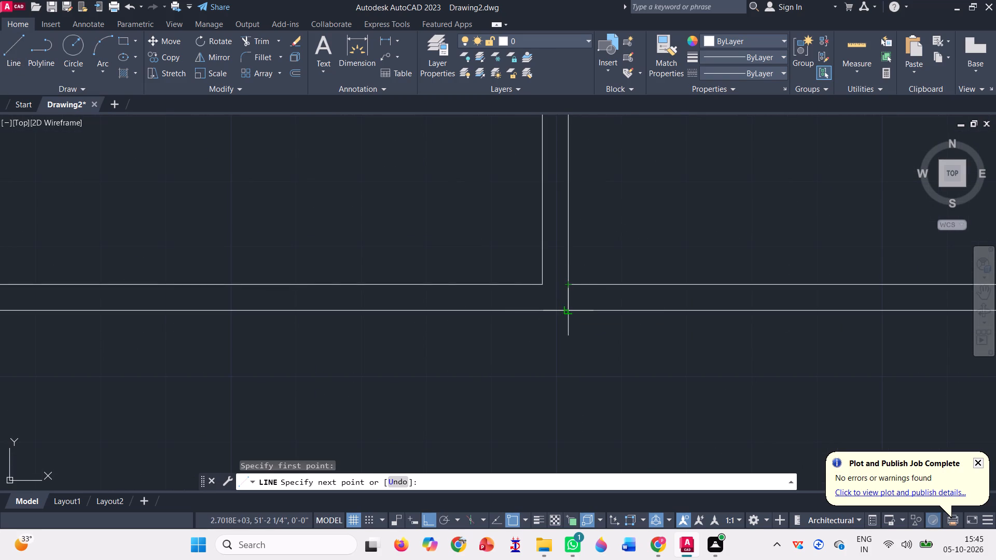
left_click(570, 311)
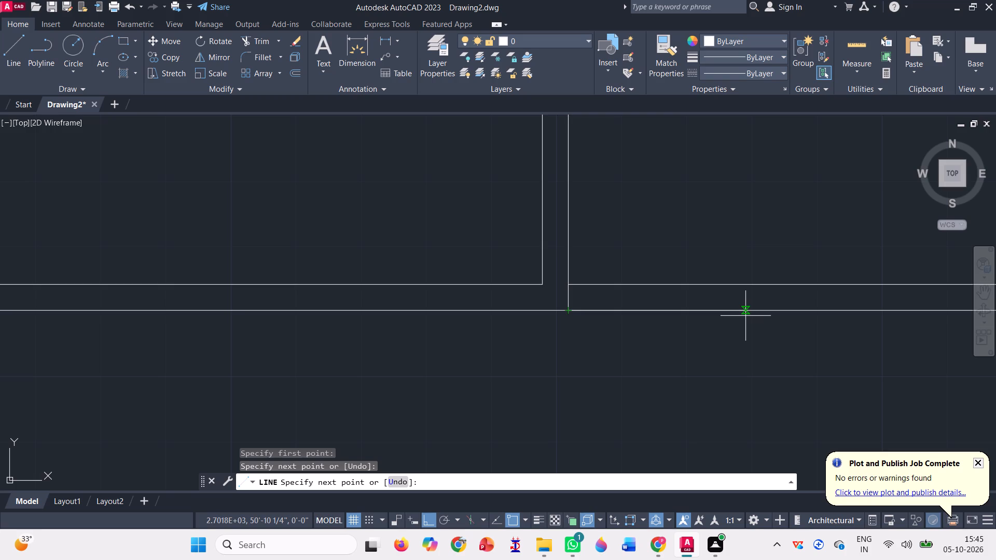
left_click(746, 315)
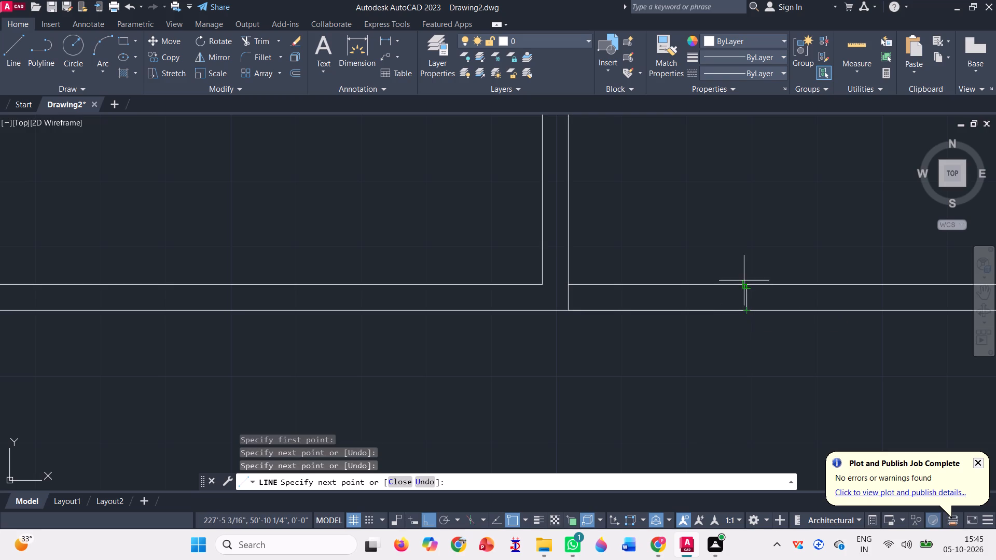
left_click(744, 281)
key("space")
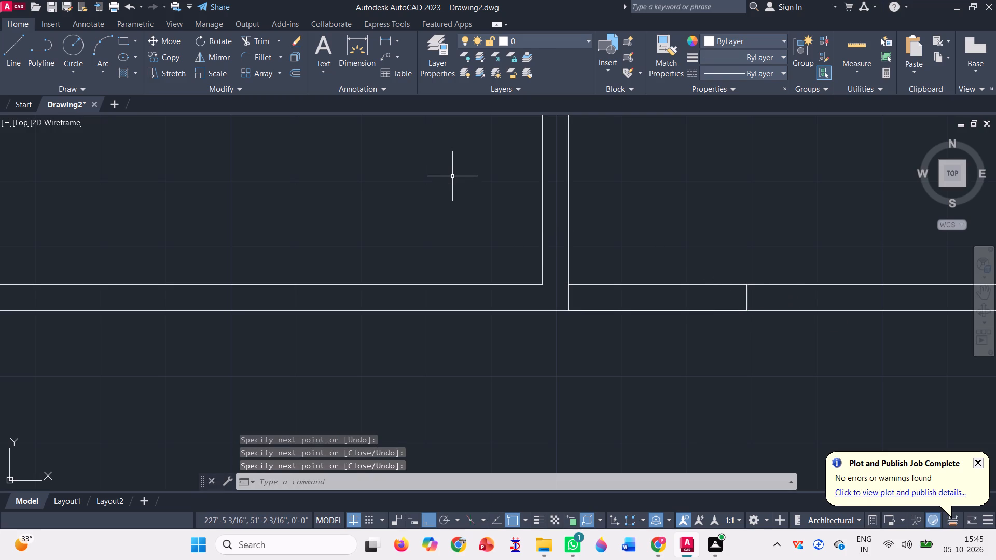
Draw lines about 3'-5" apart across the bottom partition of the adjoining central space, near its right corner, joined along the lower face.
key("l")
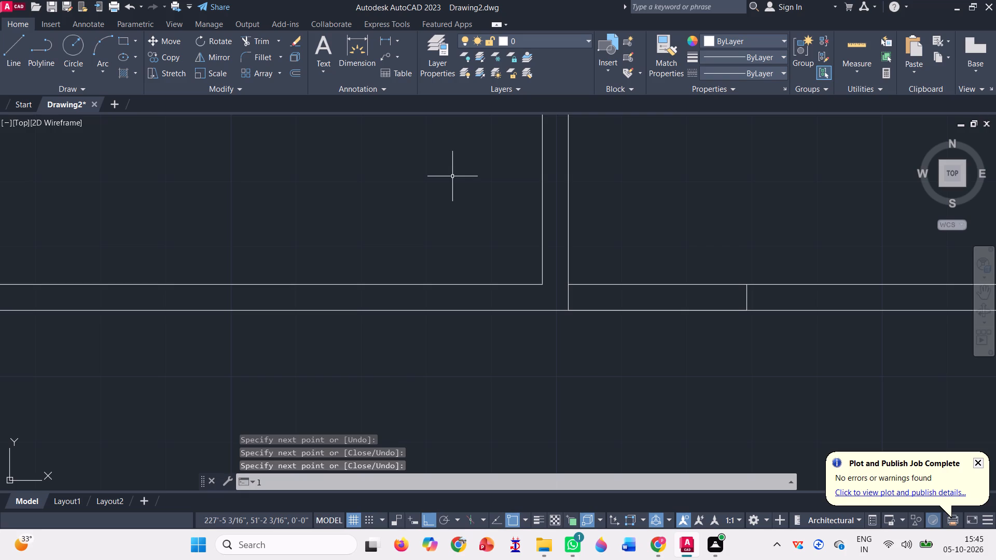
key("Return")
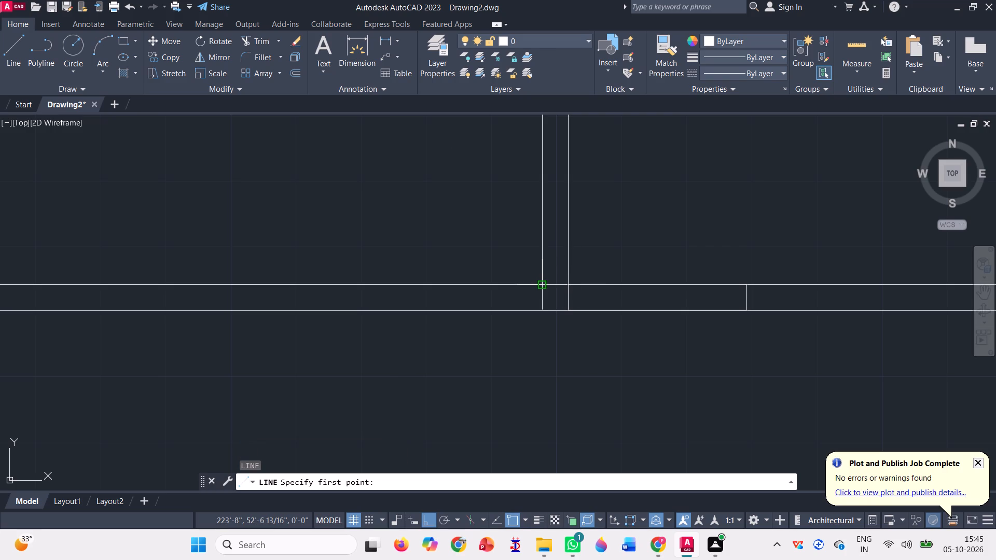
left_click(517, 287)
left_click(517, 311)
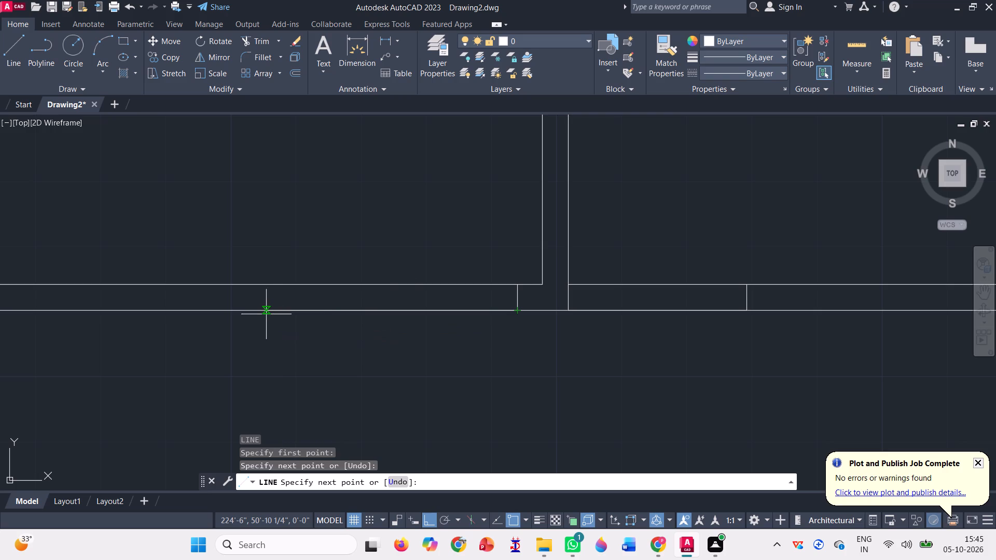
left_click(247, 313)
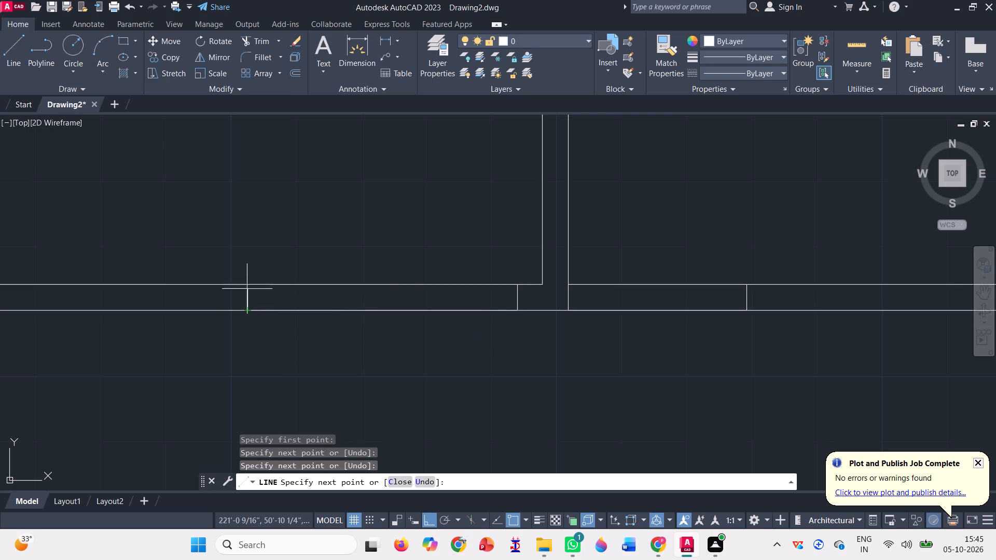
left_click(247, 288)
key("Return")
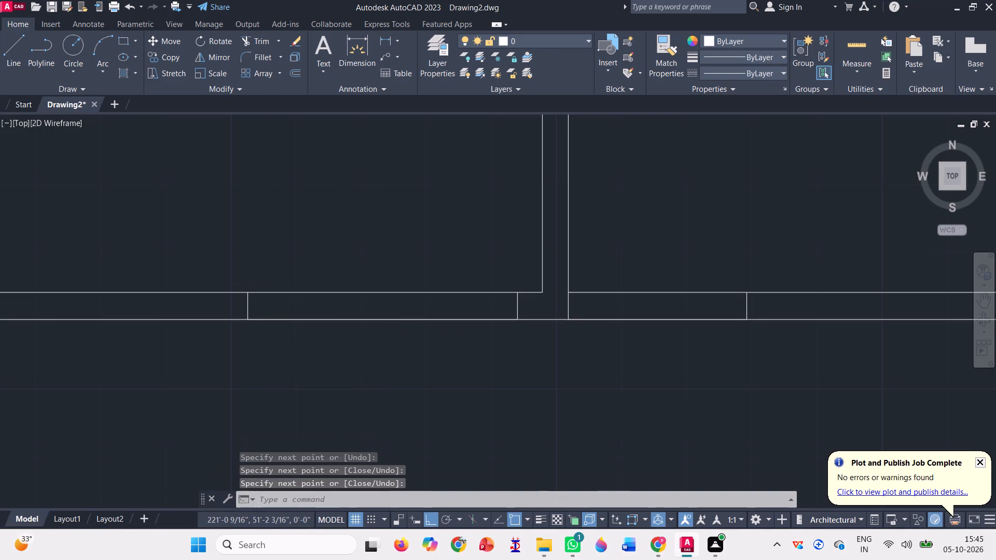
Trim both faces of the bottom partition between each pair of cross lines to open the two doorways.
left_click(246, 33)
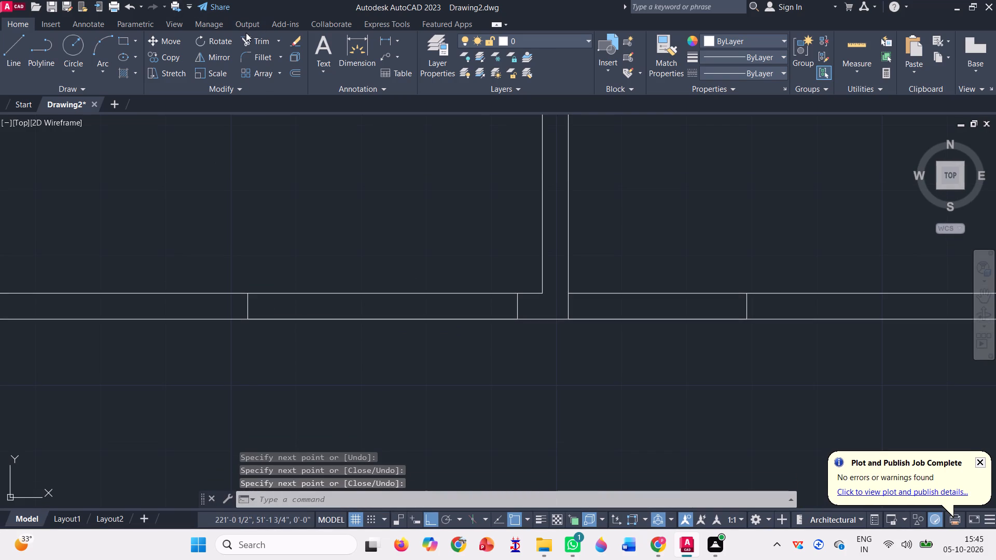
left_click(248, 38)
left_click(356, 289)
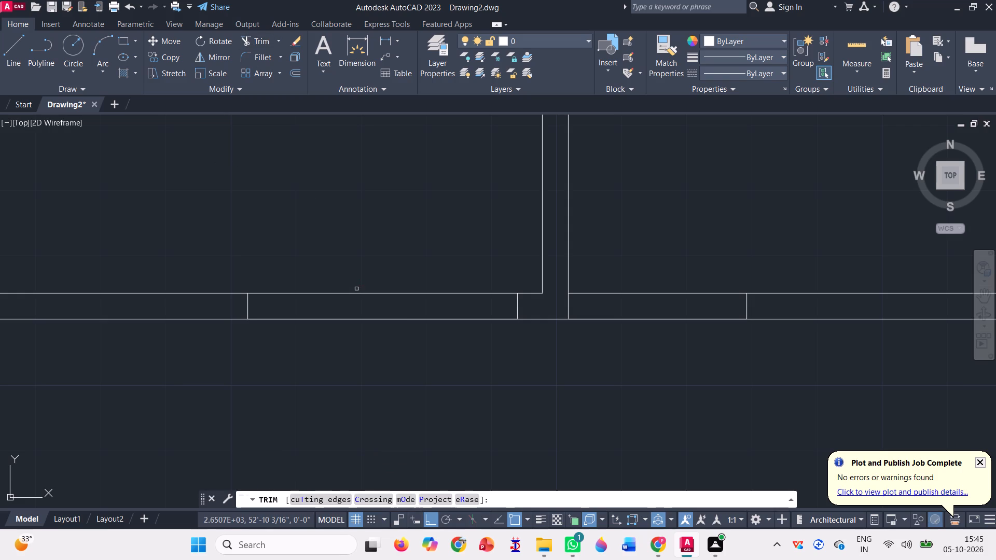
left_click(352, 322)
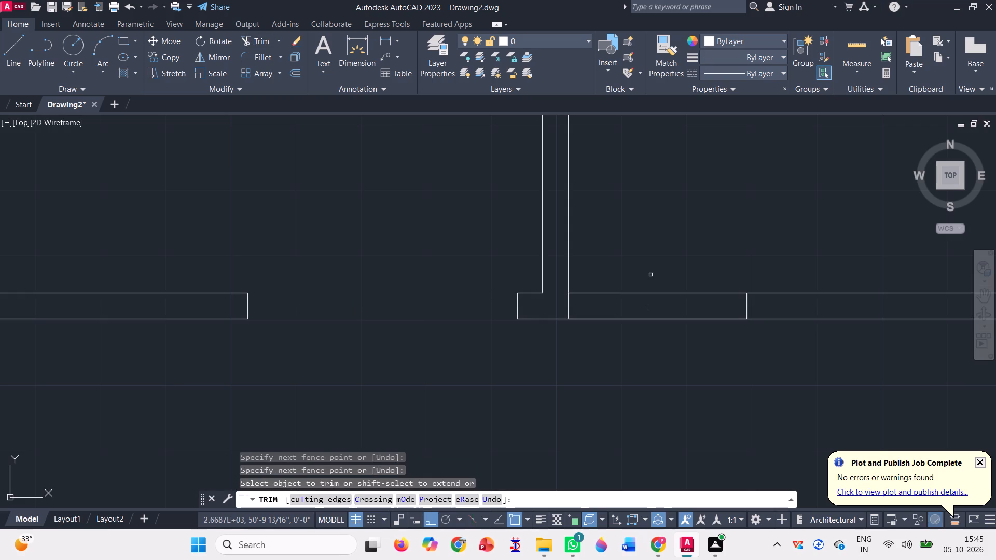
left_click(651, 275)
left_click(652, 353)
scroll(652, 353, "down", 4, "ctrl")
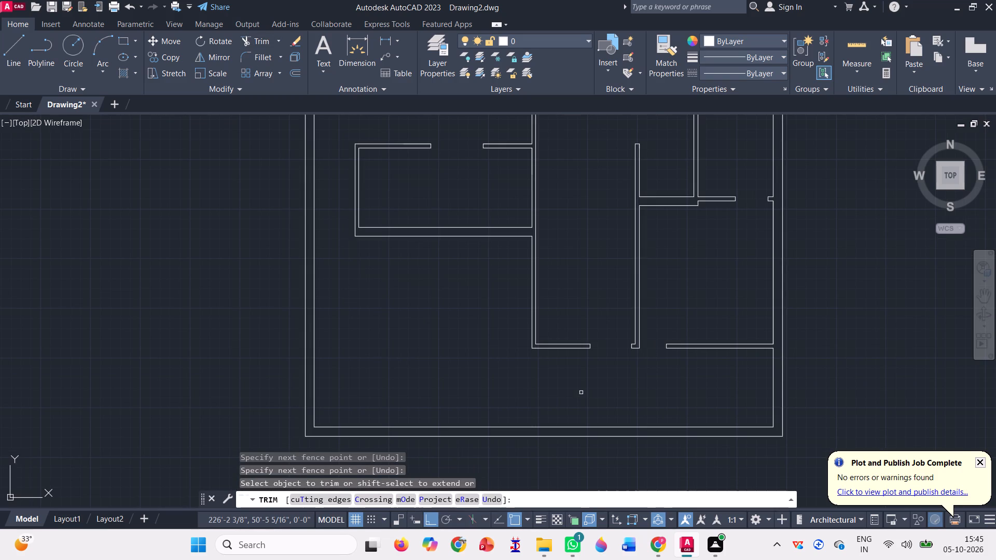
key("Escape")
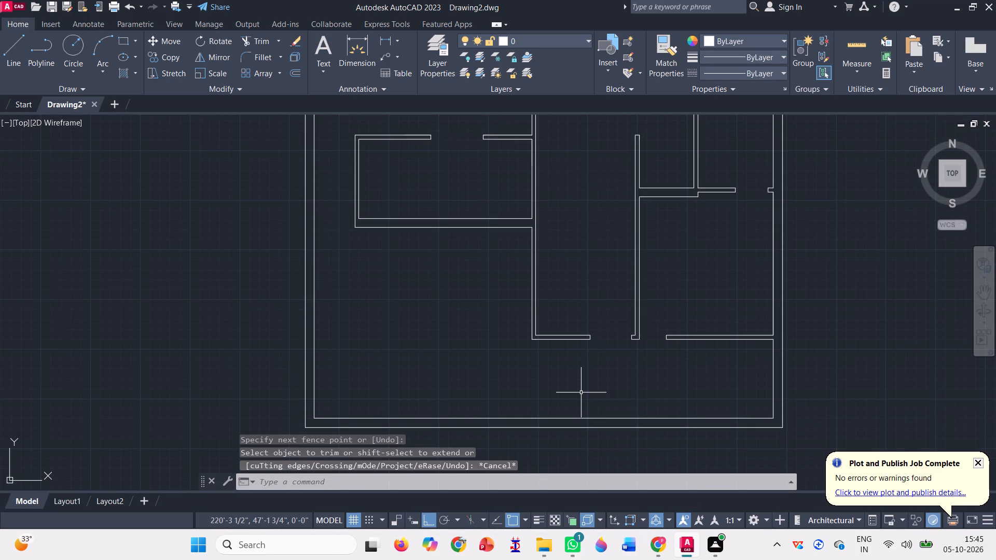
Draw a horizontal line about 3'-5" long from the lower-left room's outer bottom-left corner to the outer wall's inner face.
scroll(581, 393, "down", 2, "ctrl")
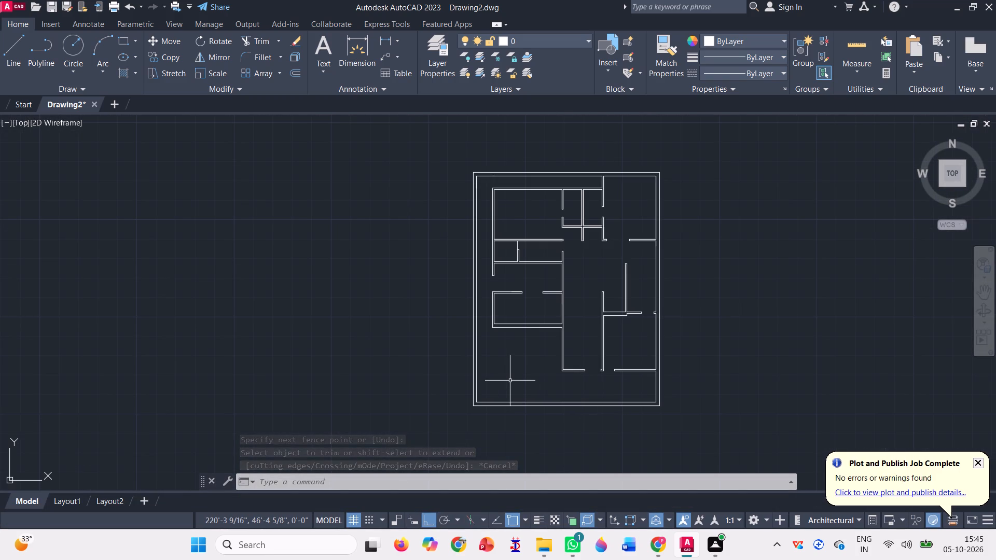
left_click(8, 55)
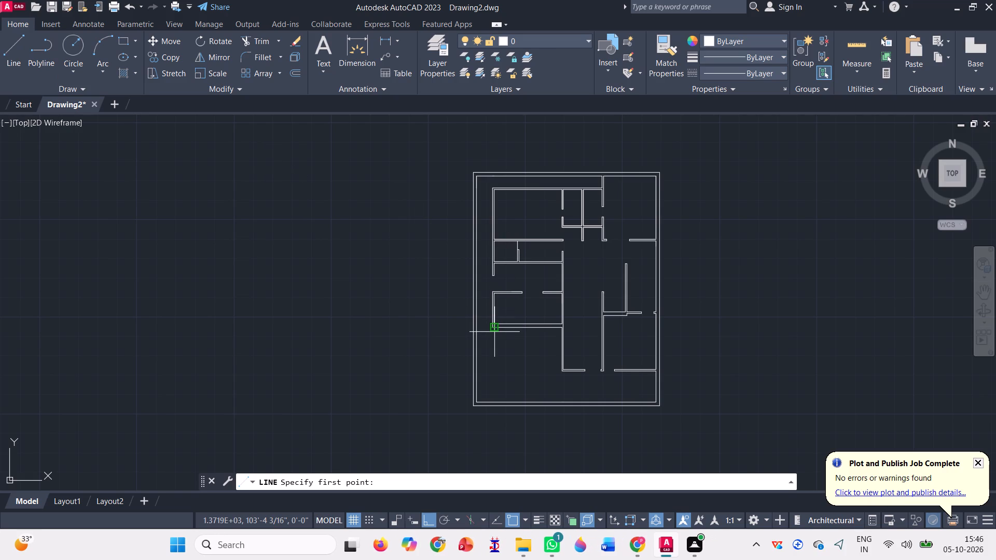
scroll(494, 332, "up", 5, "ctrl")
left_click(443, 302)
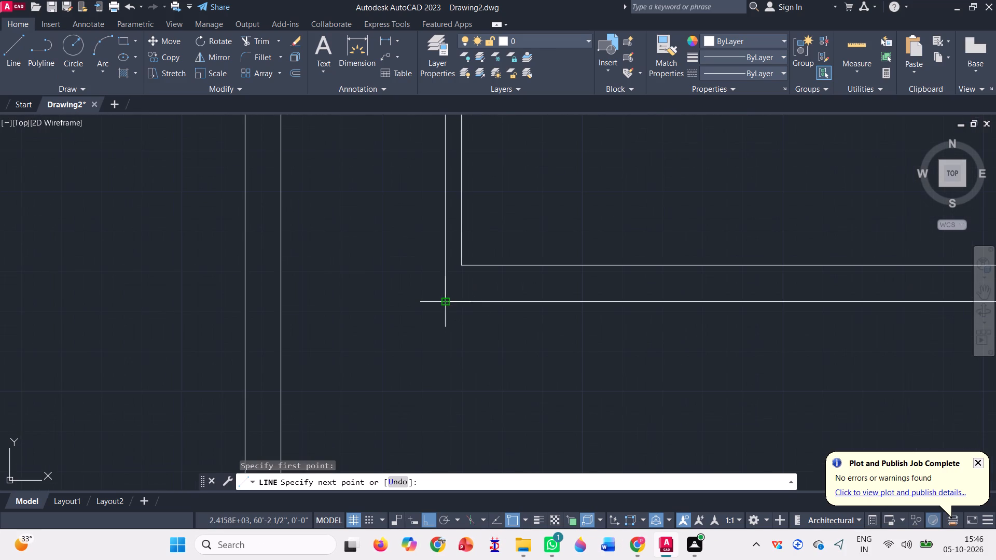
left_click(282, 304)
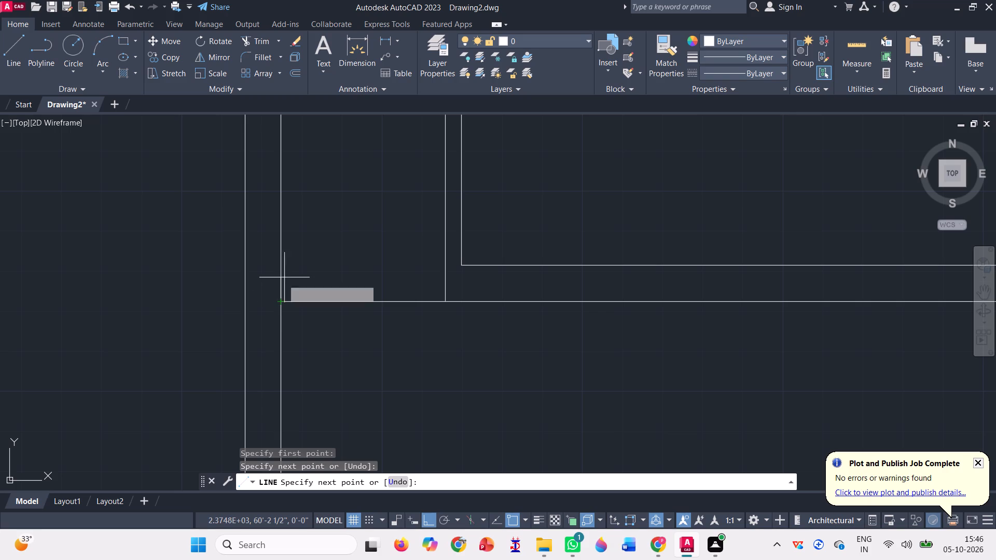
key("space")
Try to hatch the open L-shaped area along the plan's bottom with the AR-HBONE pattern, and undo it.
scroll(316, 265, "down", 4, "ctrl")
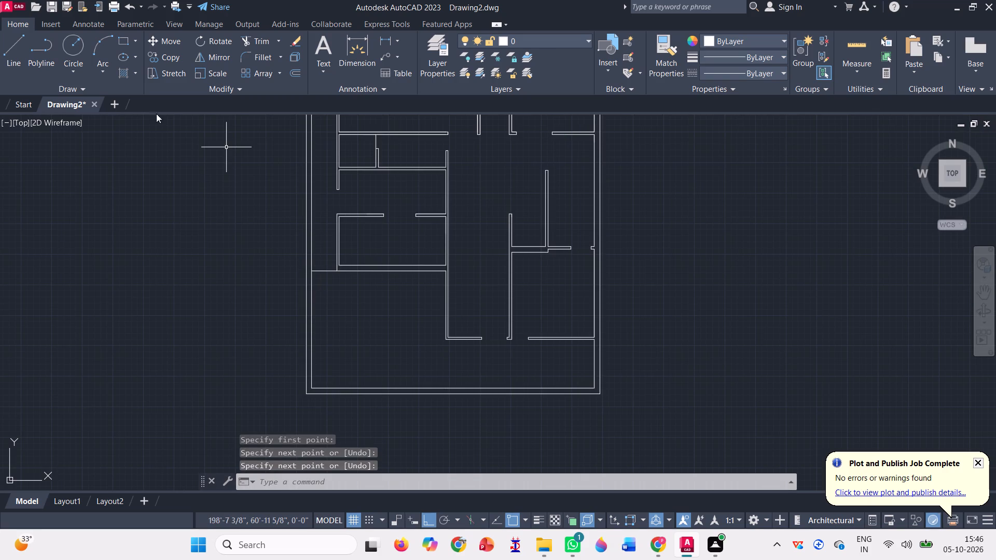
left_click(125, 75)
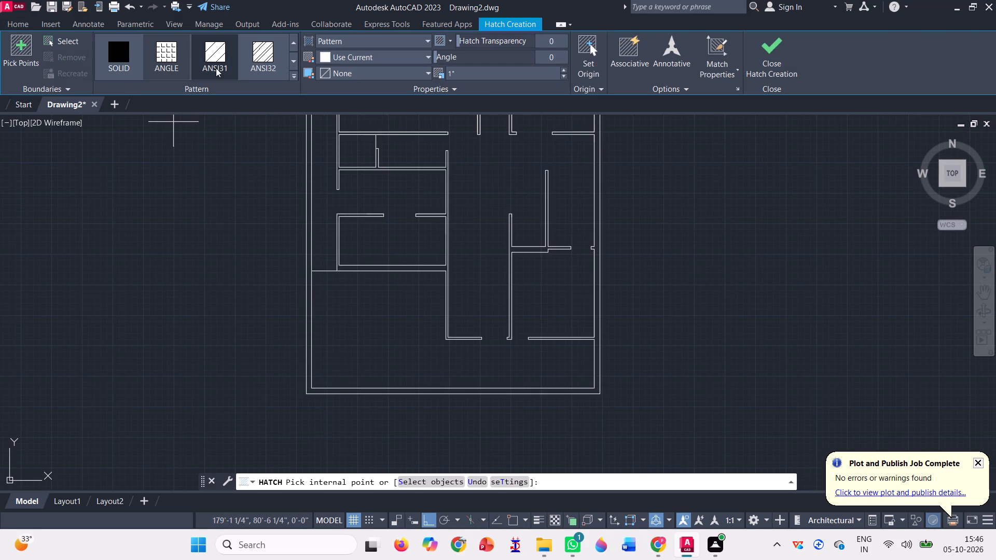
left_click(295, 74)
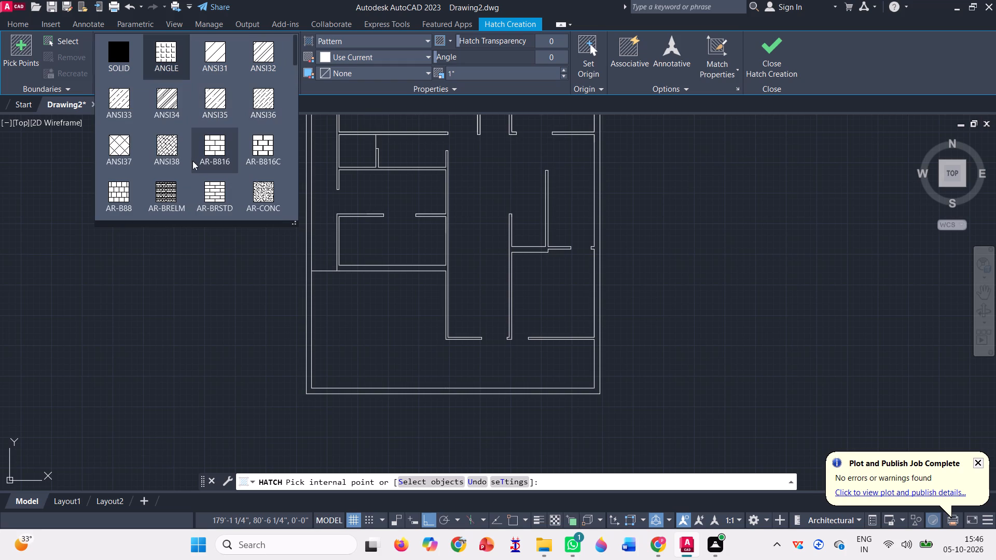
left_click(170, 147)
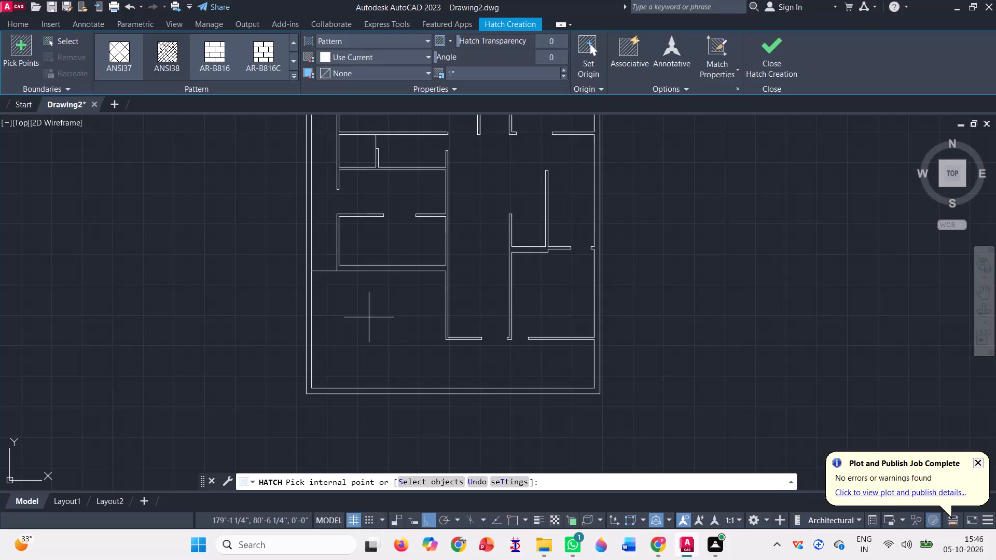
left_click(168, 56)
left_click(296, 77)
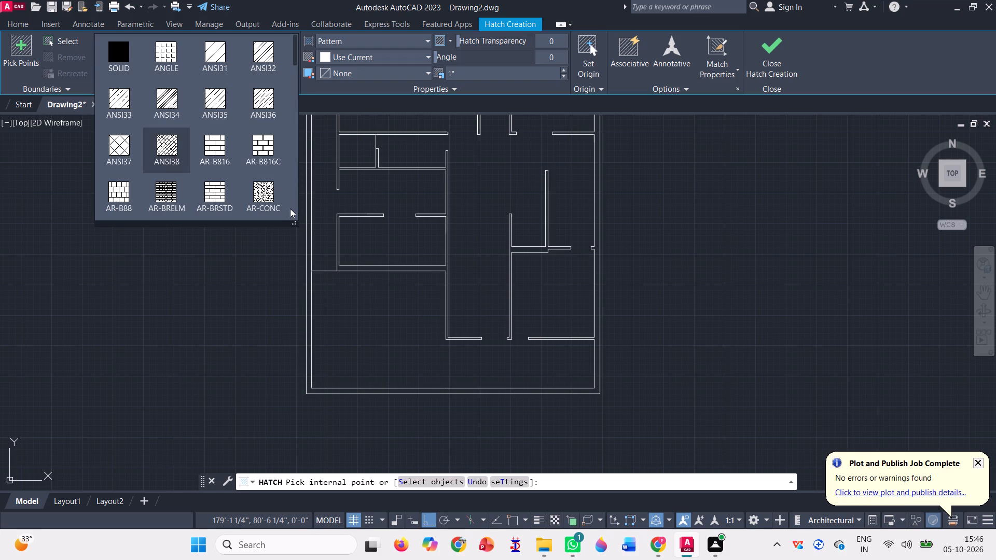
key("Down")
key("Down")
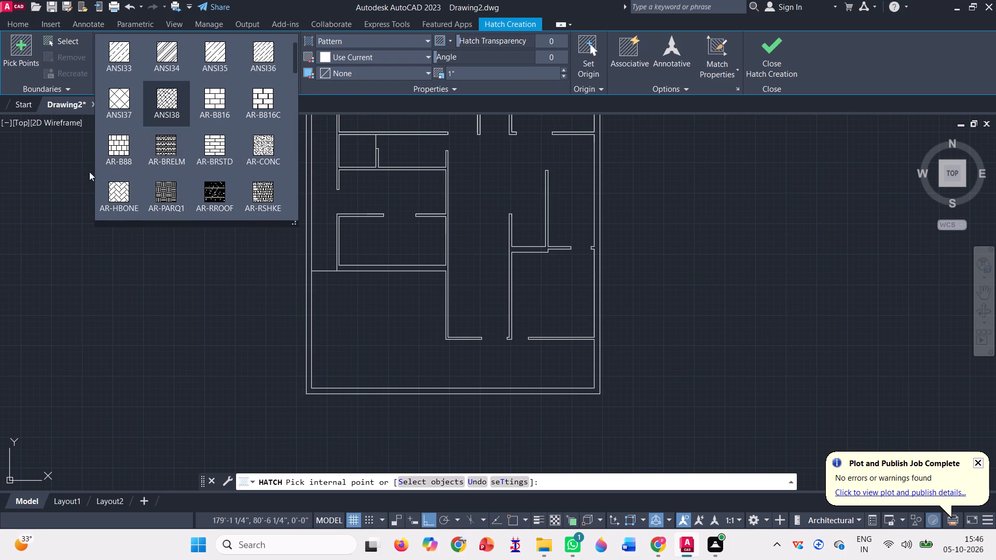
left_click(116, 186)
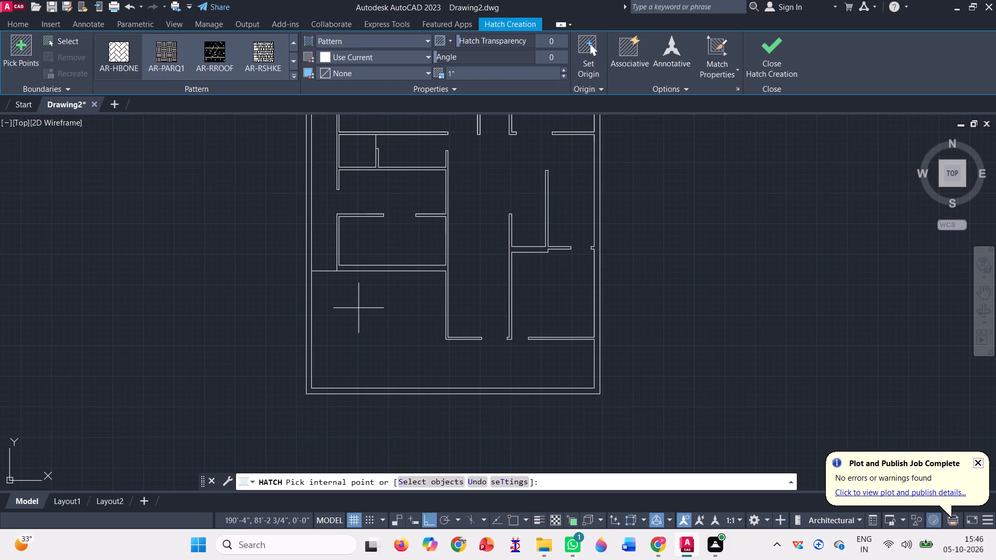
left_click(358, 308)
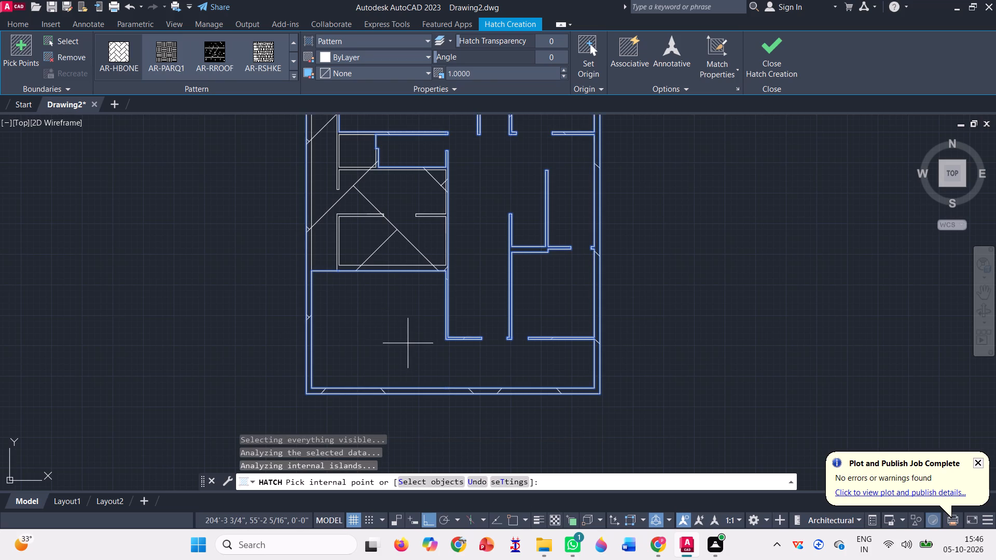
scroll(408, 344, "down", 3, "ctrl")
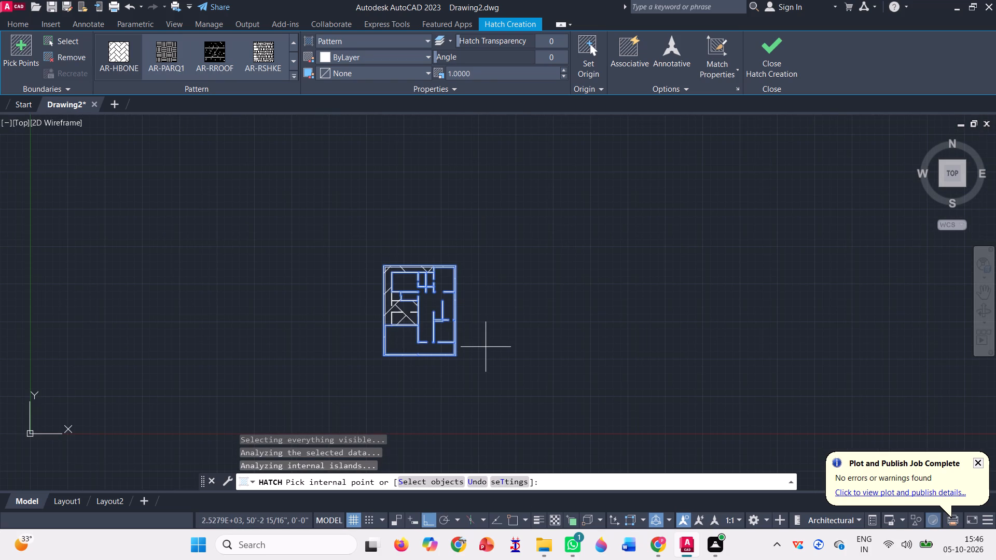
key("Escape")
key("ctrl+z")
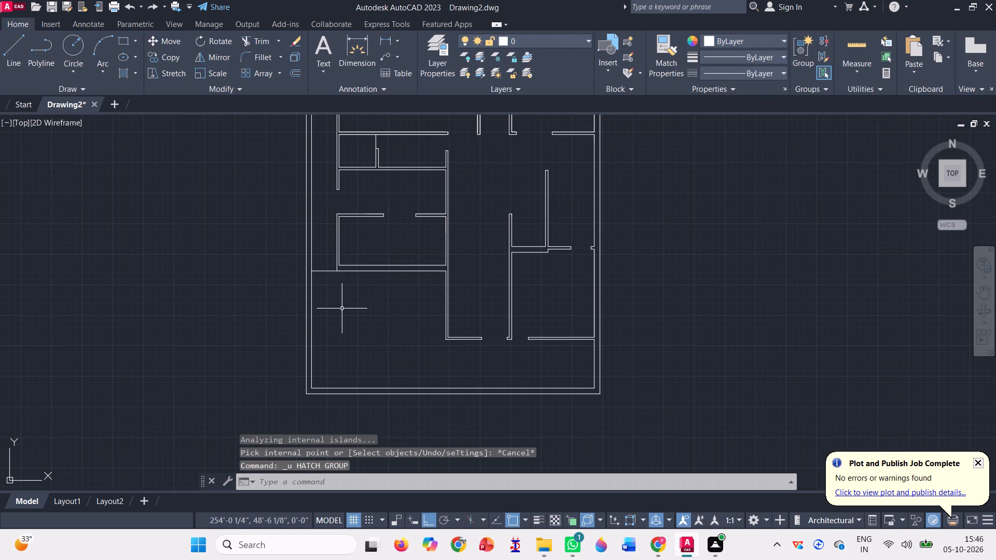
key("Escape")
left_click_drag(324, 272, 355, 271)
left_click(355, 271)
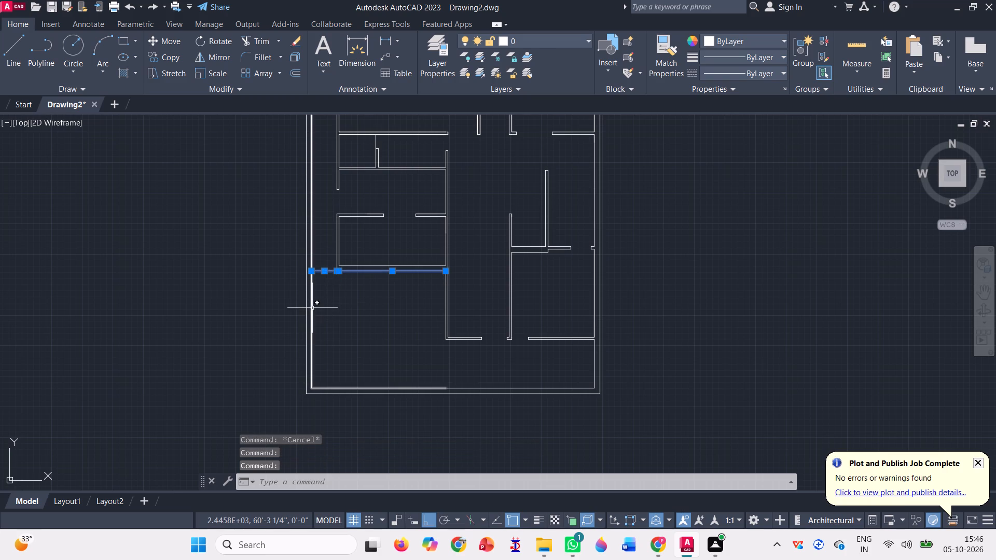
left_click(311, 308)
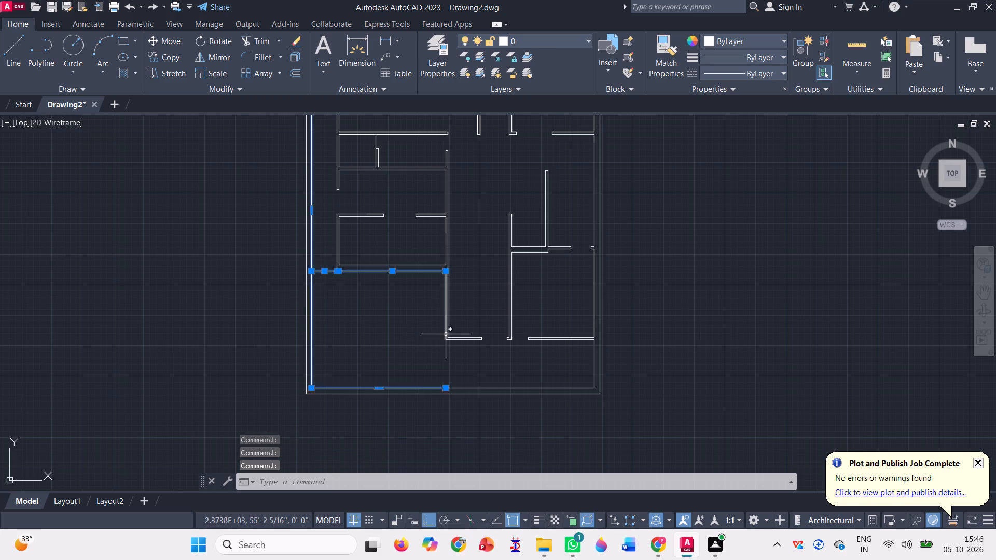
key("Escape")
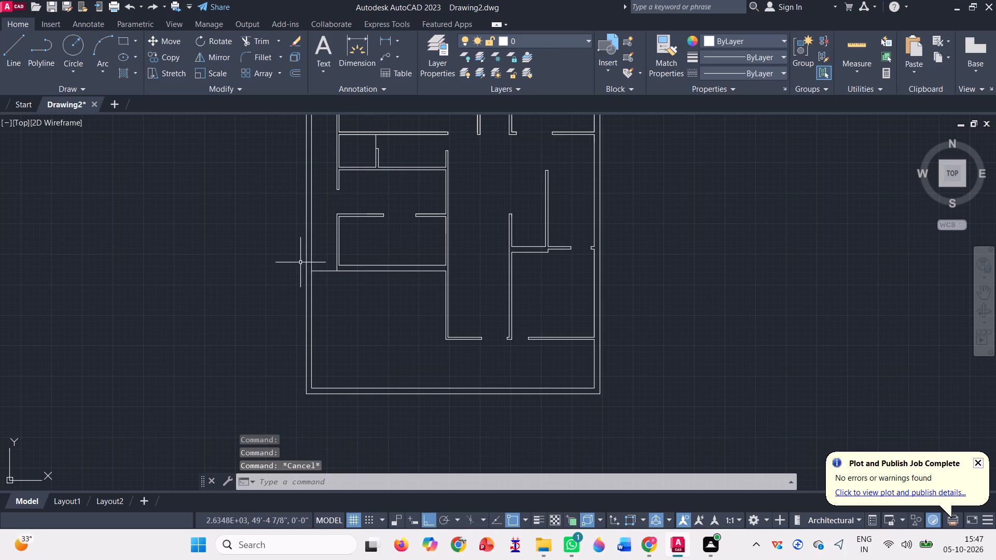
Draw a line along the bottom partition's lower face, closing both doorways from the central opening's left jamb to the lower-right room's right jamb.
left_click(19, 62)
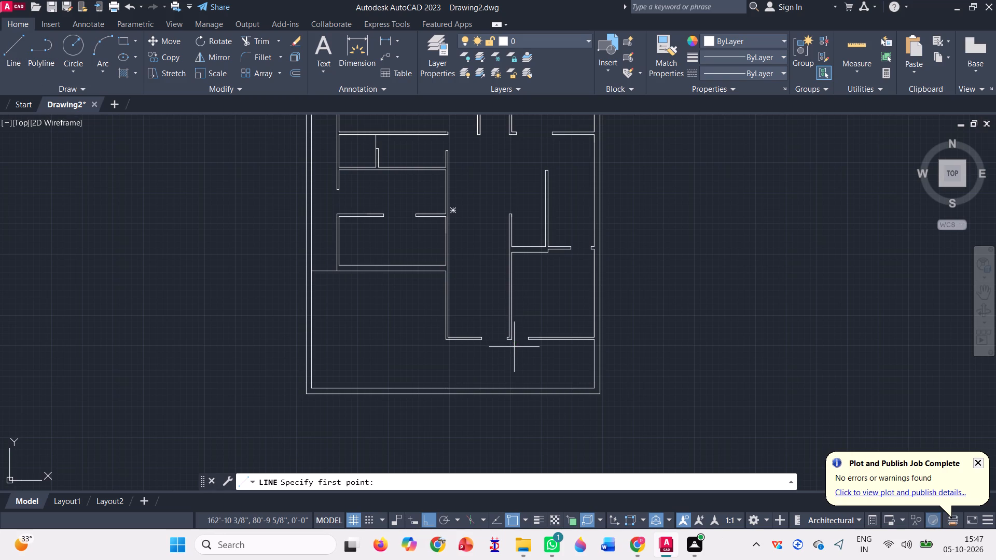
scroll(514, 347, "up", 4, "ctrl")
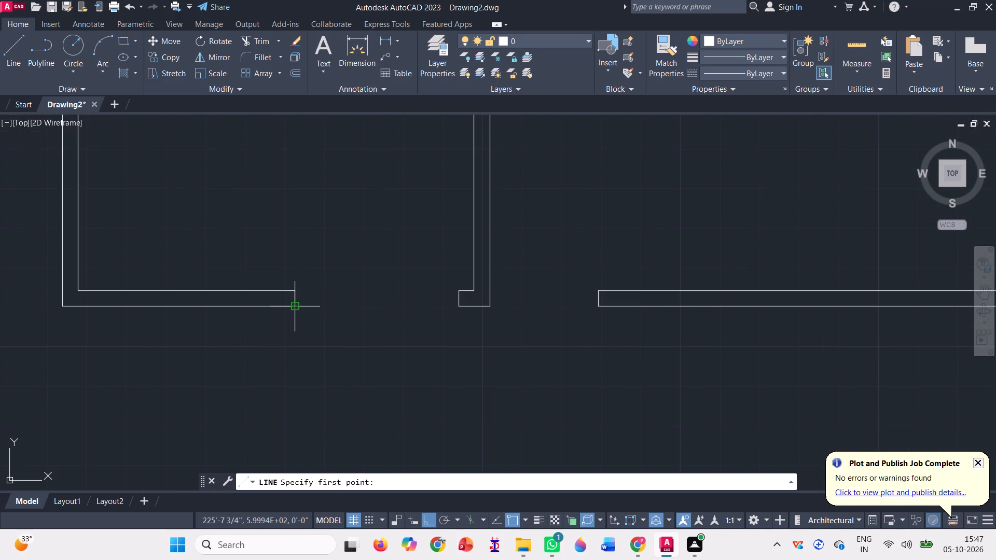
left_click(298, 307)
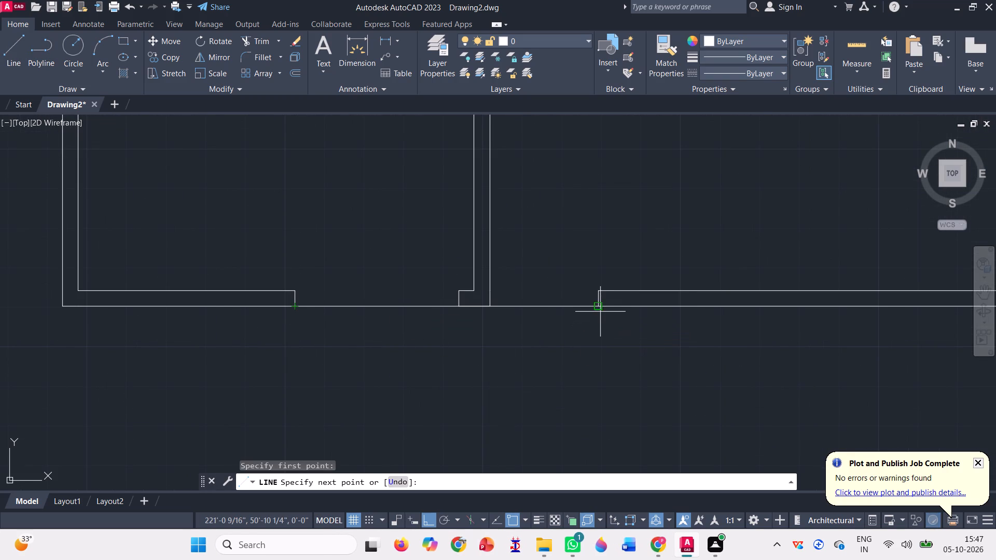
left_click(598, 307)
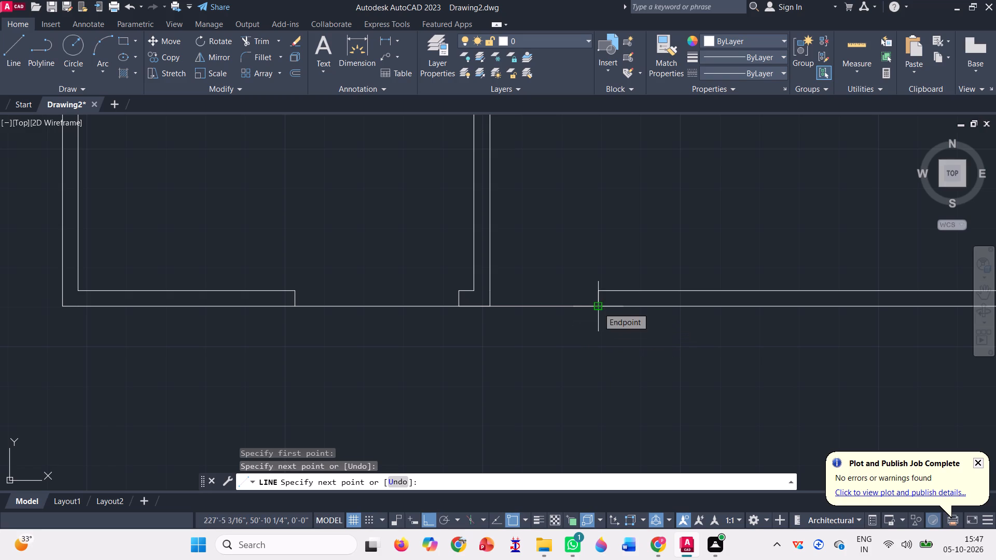
key("Return")
Hatch the enclosed L-shaped area along the plan's bottom with the AR-HBONE pattern.
scroll(535, 343, "down", 5, "ctrl")
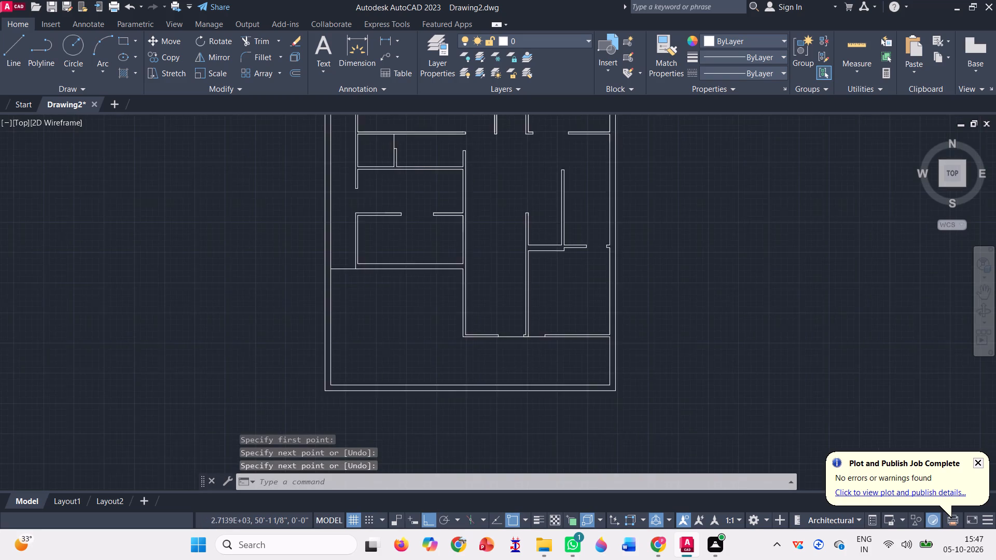
left_click(123, 72)
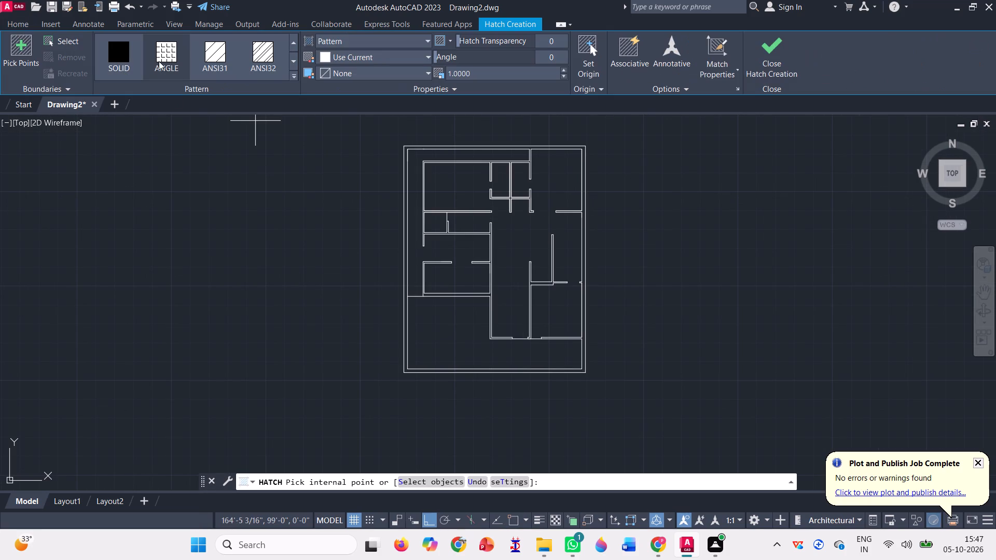
left_click(294, 74)
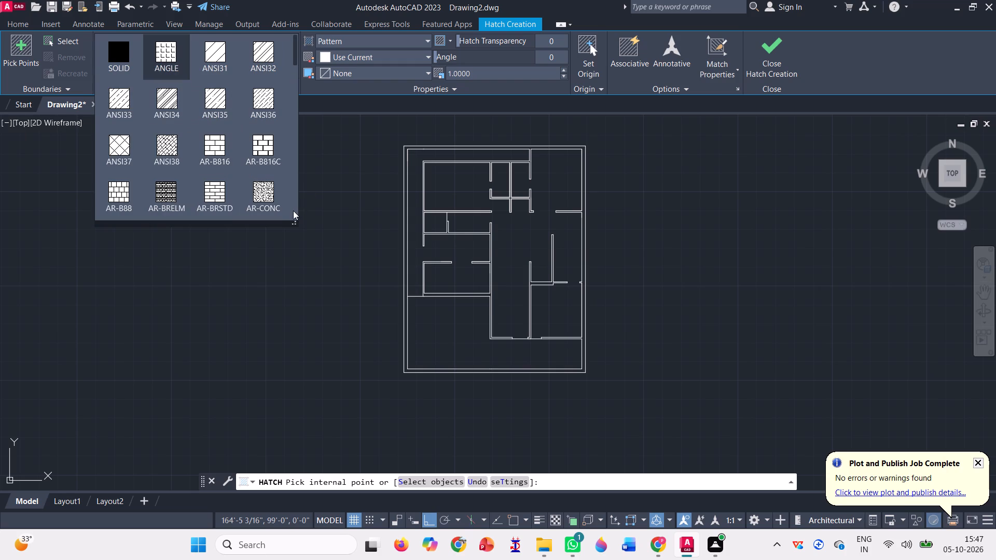
key("Down")
key("Down")
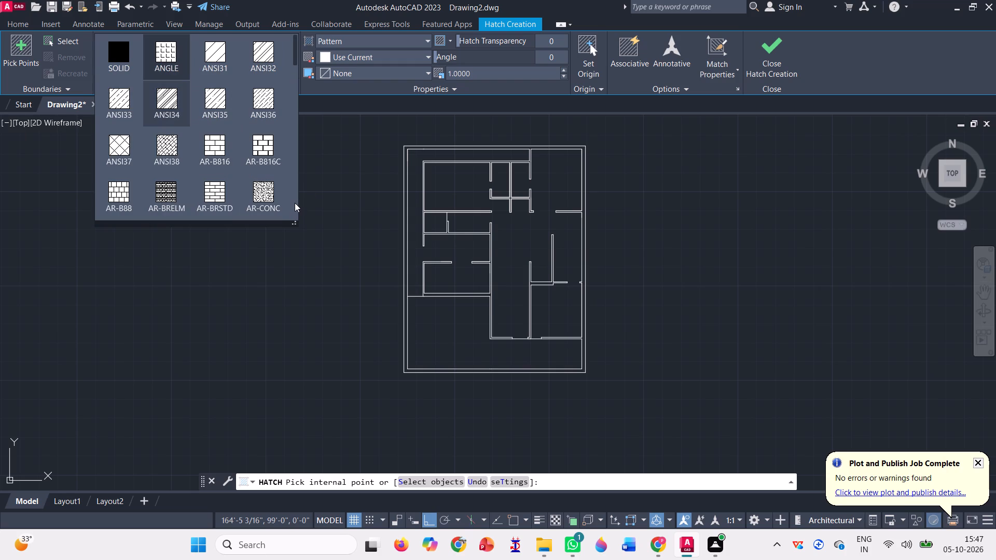
key("Down")
key("Down")
key("Down")
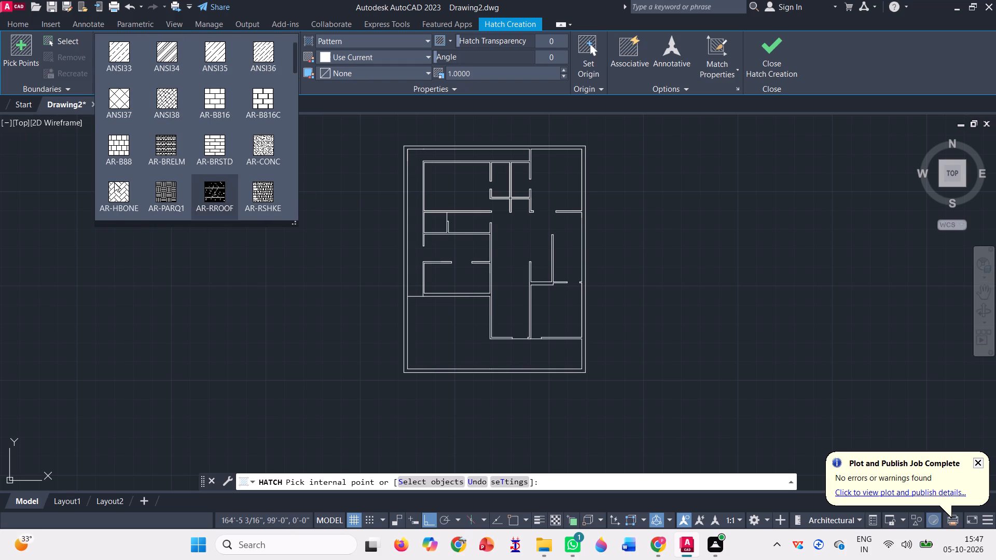
left_click(119, 199)
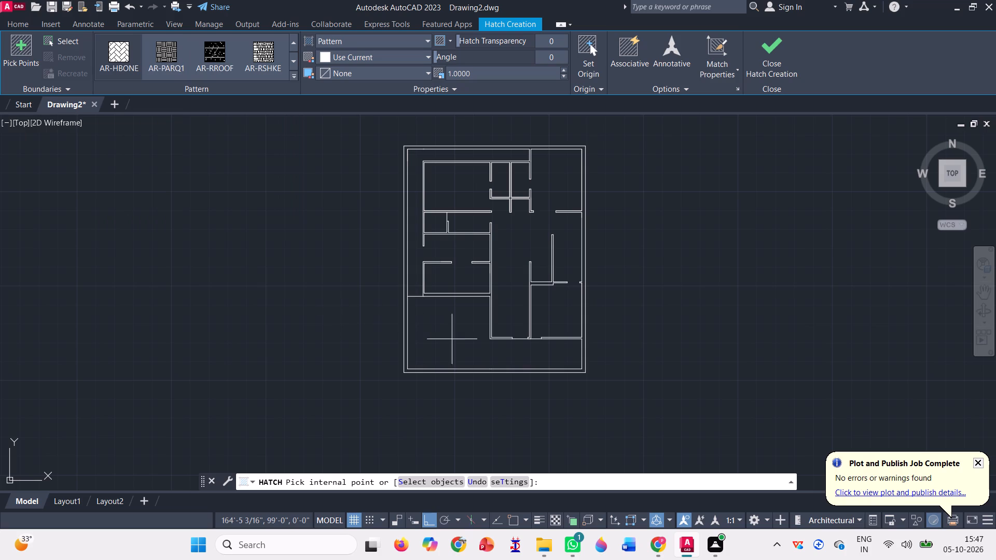
left_click(454, 334)
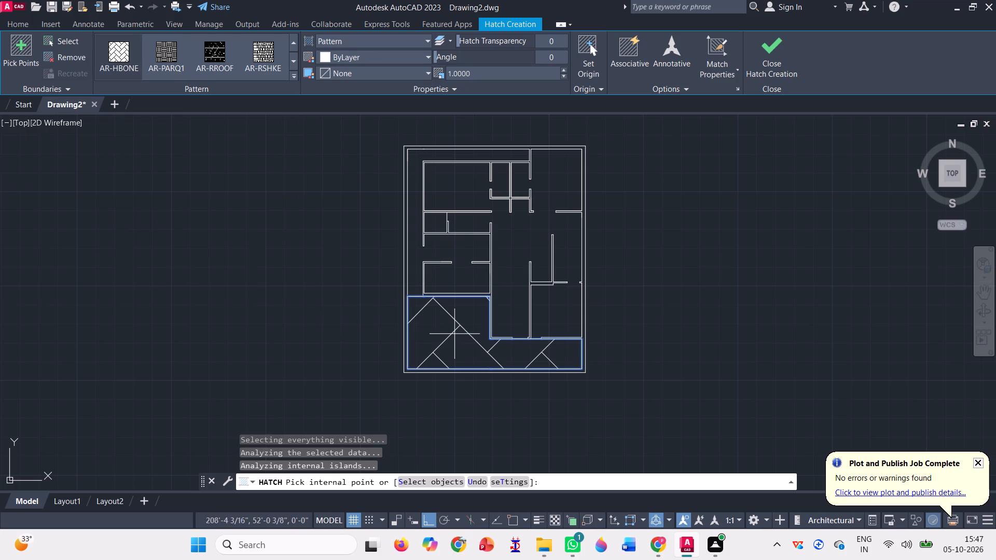
Set the scale of the AR-HBONE hatch along the plan's bottom to 0.09 and finish the hatch.
left_click(560, 73)
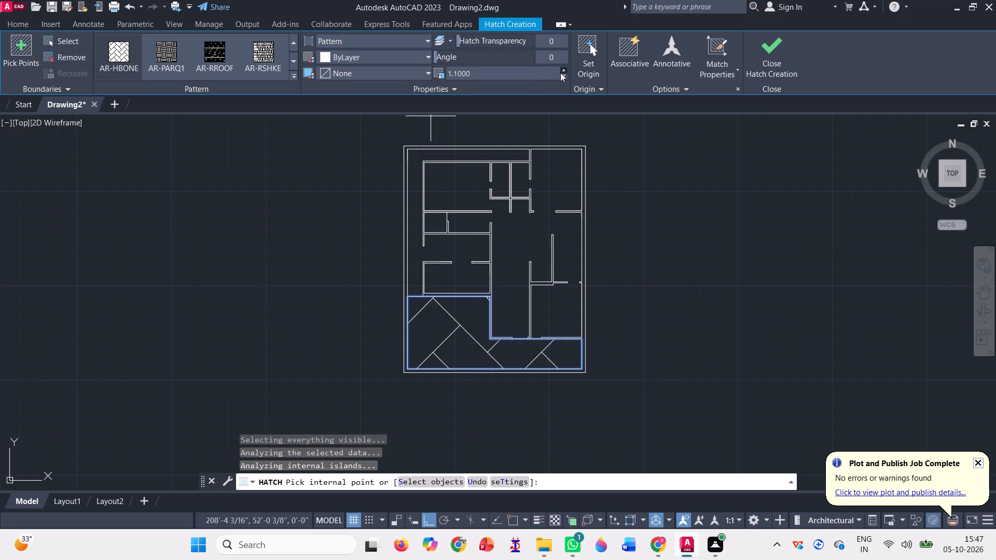
triple_click(564, 75)
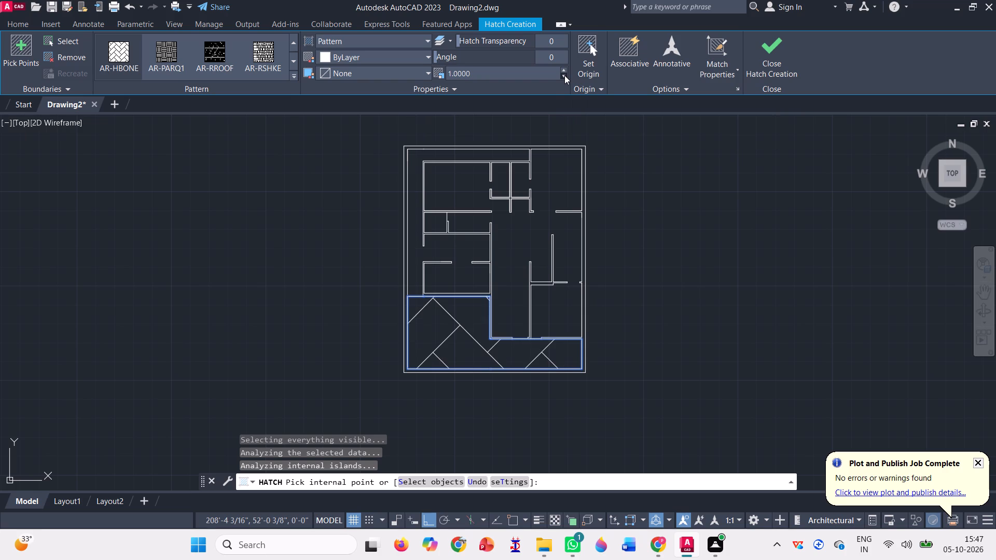
triple_click(564, 75)
triple_click(564, 75)
triple_click(564, 75)
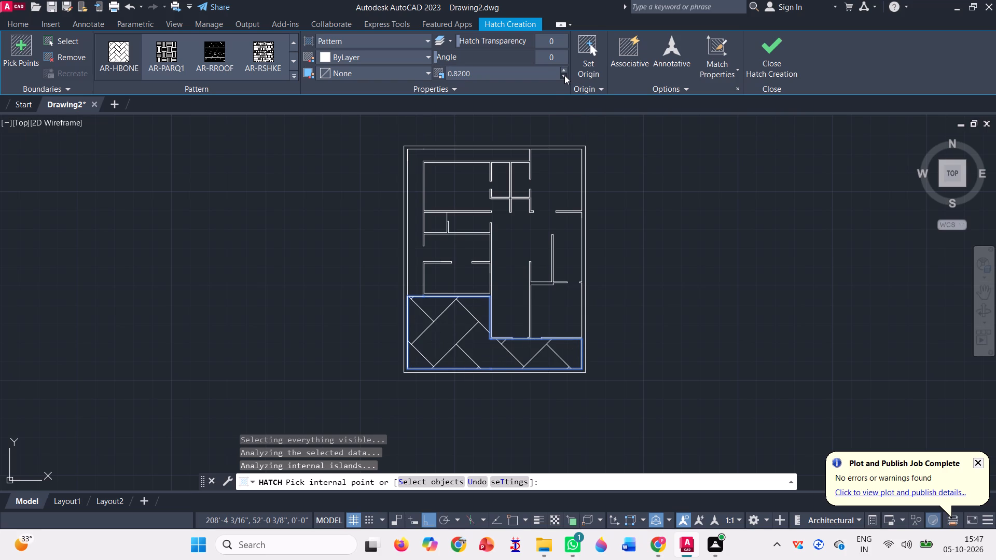
triple_click(564, 75)
triple_click(564, 75)
triple_click(564, 75)
triple_click(564, 75)
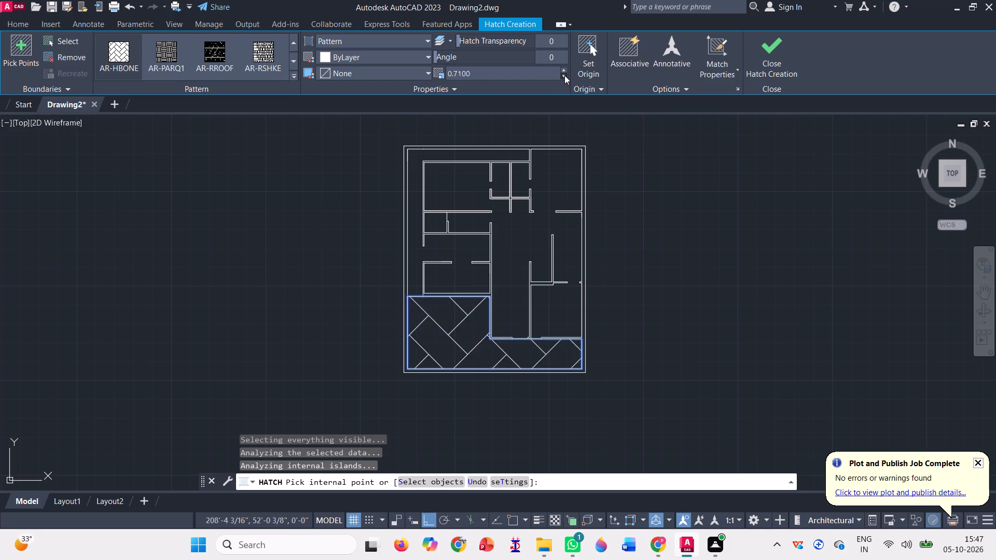
triple_click(564, 75)
triple_click(564, 75)
left_click(564, 75)
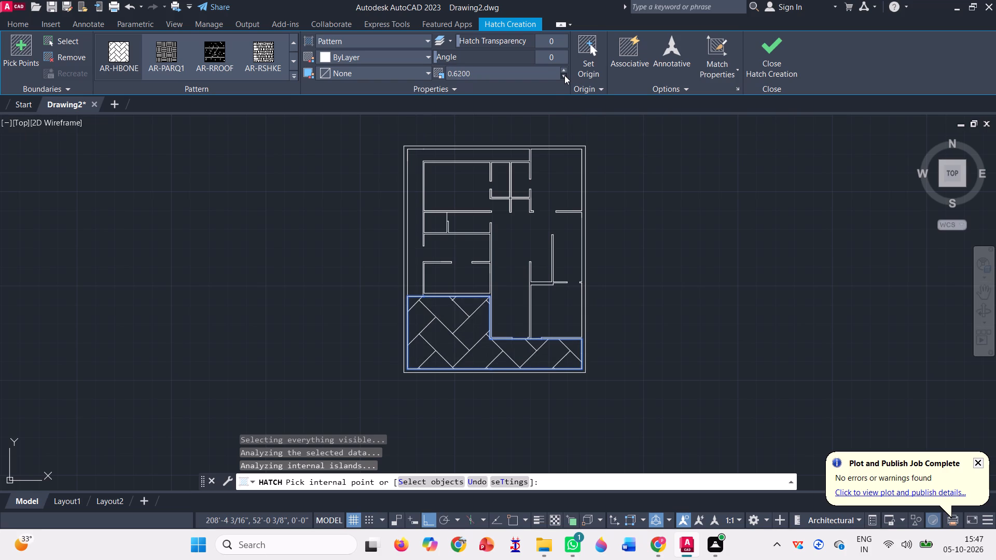
triple_click(564, 75)
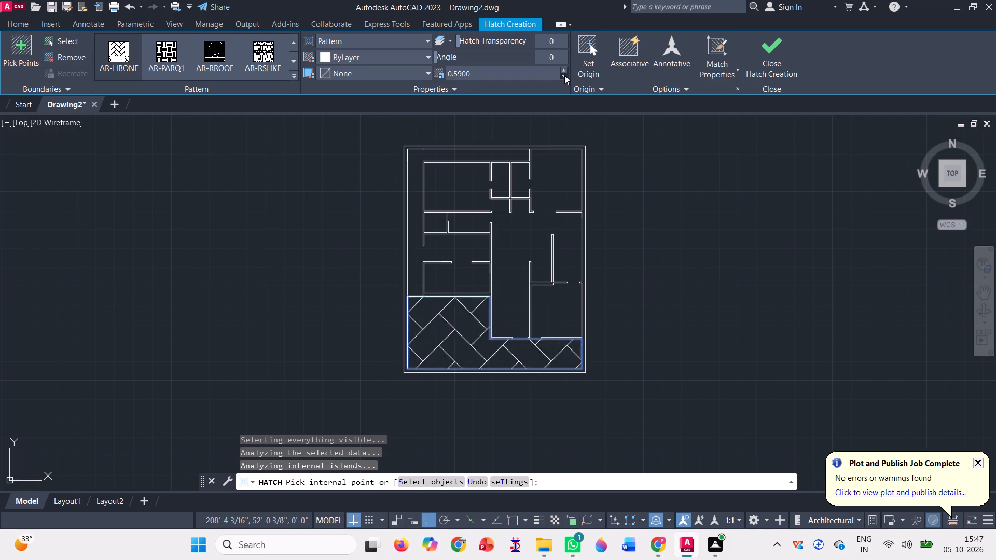
triple_click(564, 75)
triple_click(564, 75)
triple_click(564, 75)
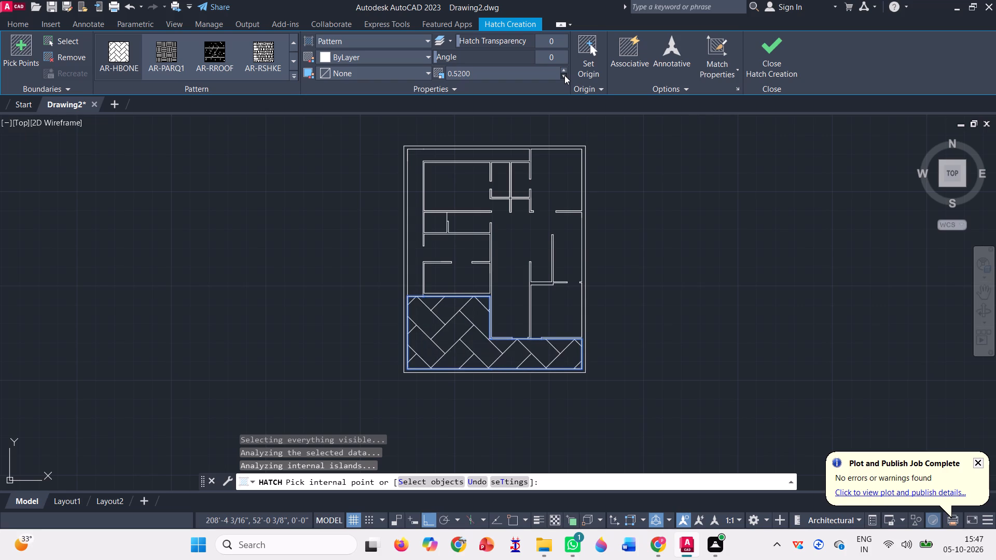
triple_click(564, 75)
triple_click(564, 75)
triple_click(564, 75)
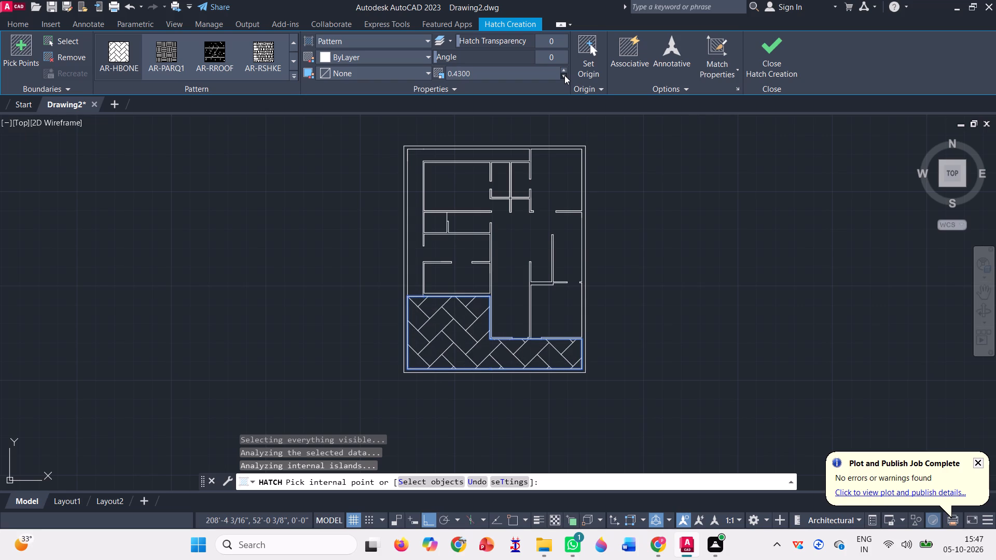
triple_click(564, 75)
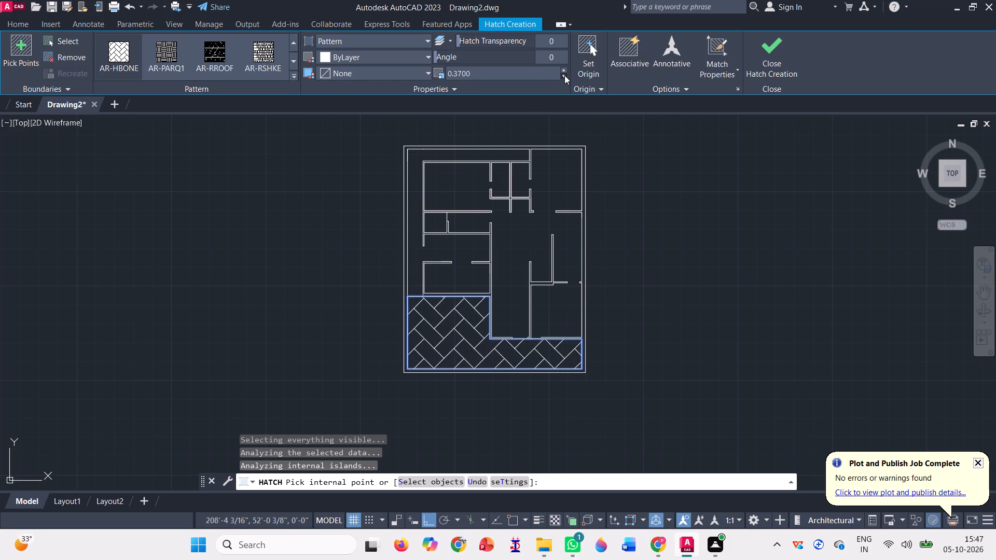
triple_click(564, 75)
left_click(564, 75)
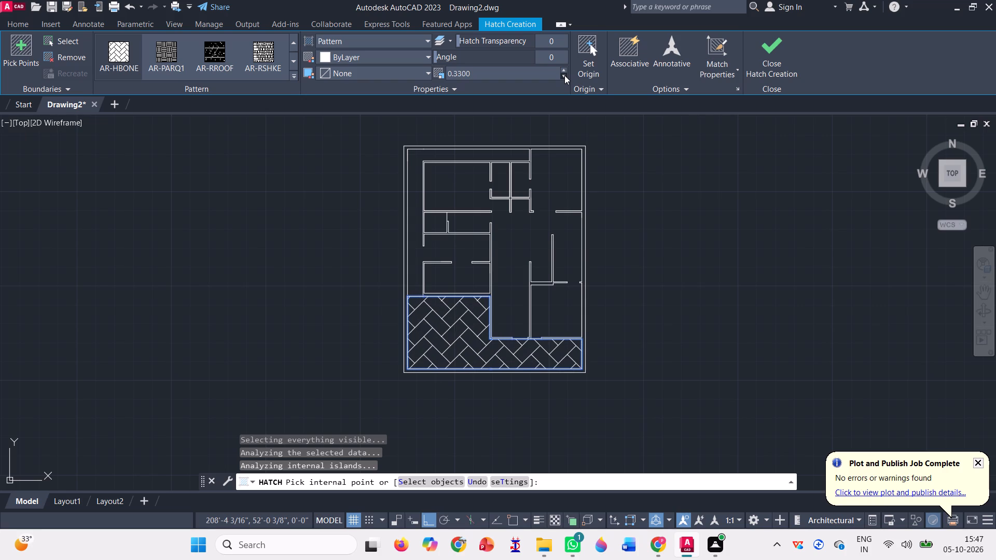
triple_click(563, 76)
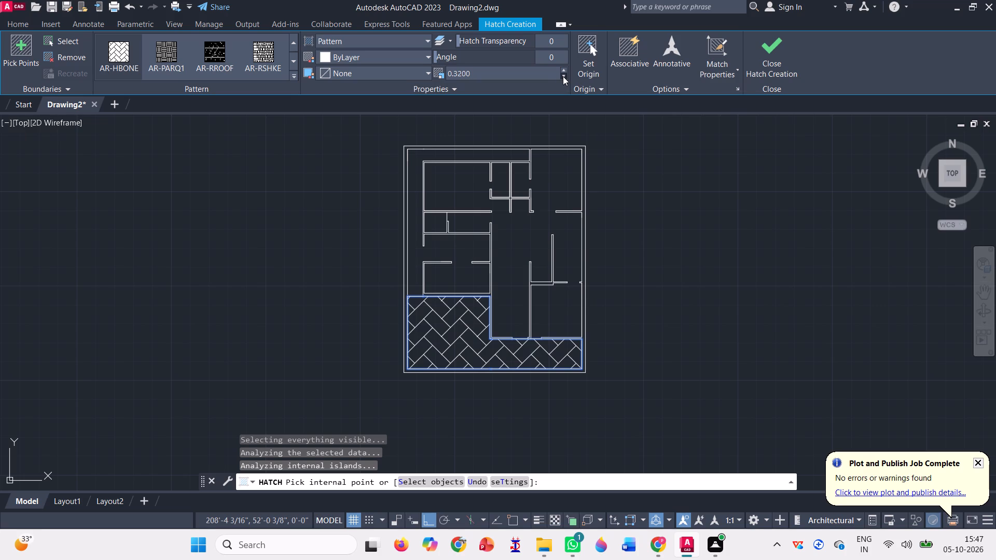
triple_click(563, 76)
triple_click(563, 76)
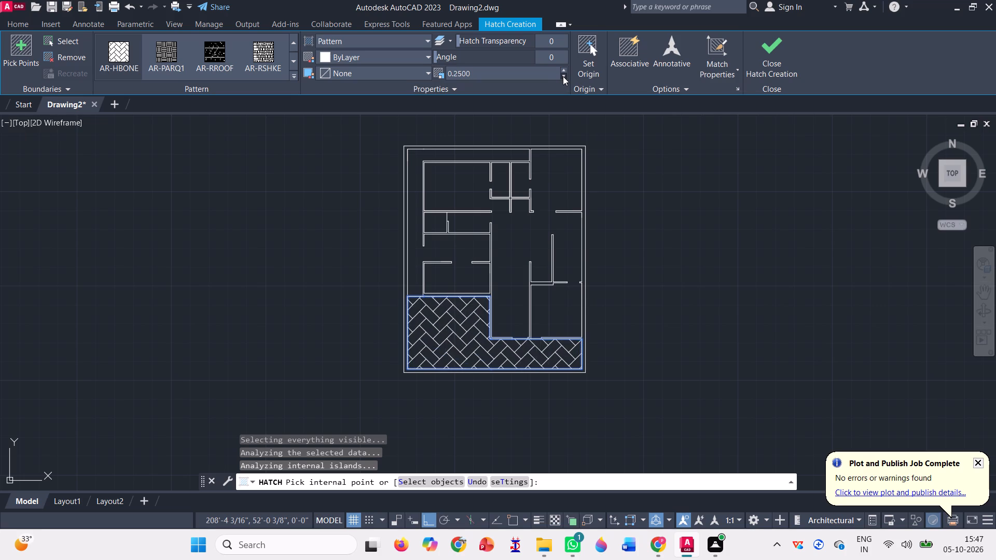
triple_click(563, 76)
double_click(563, 76)
triple_click(563, 76)
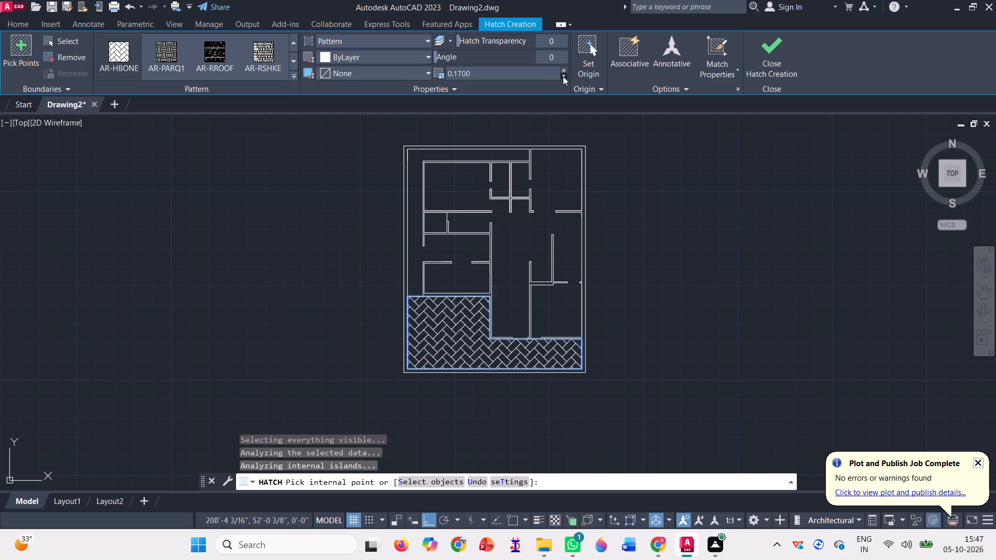
triple_click(563, 76)
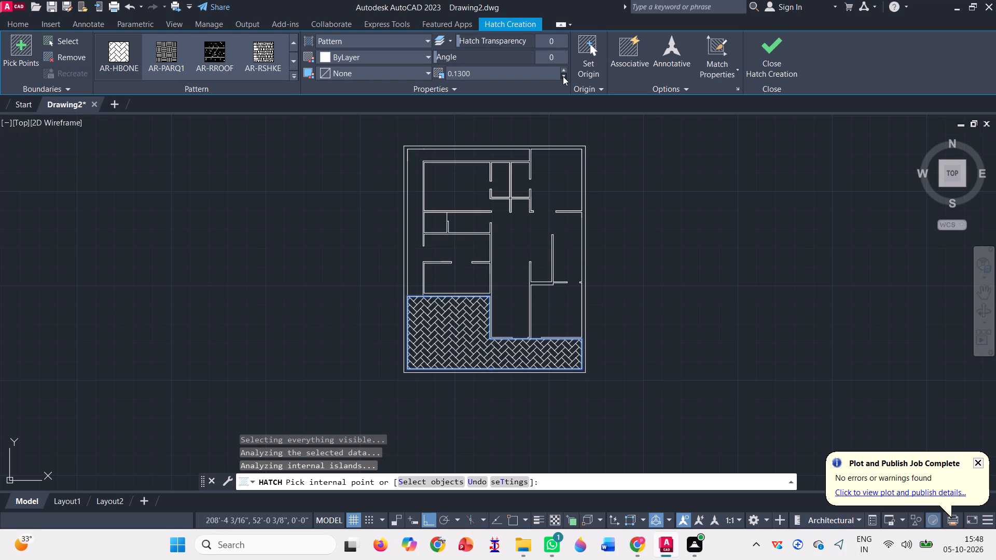
triple_click(563, 76)
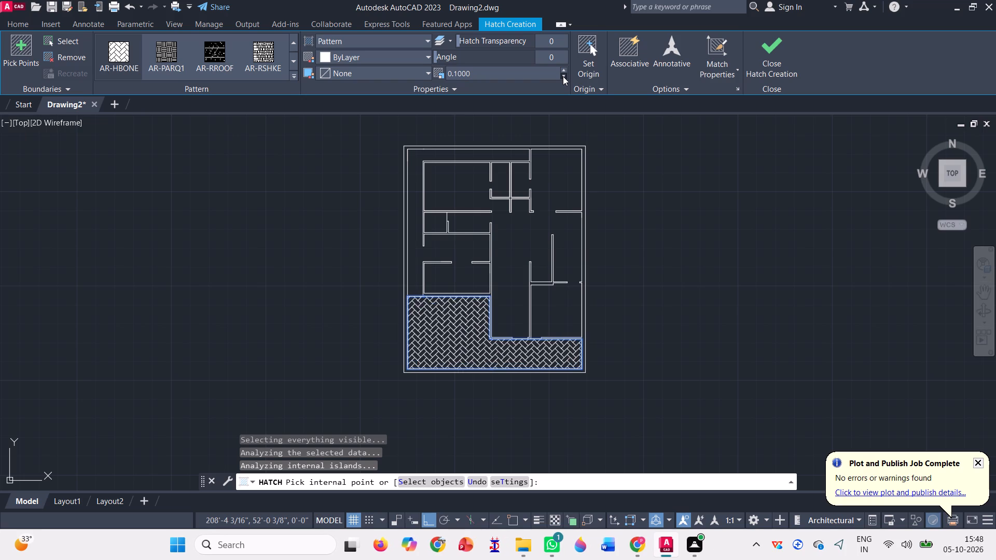
left_click(563, 76)
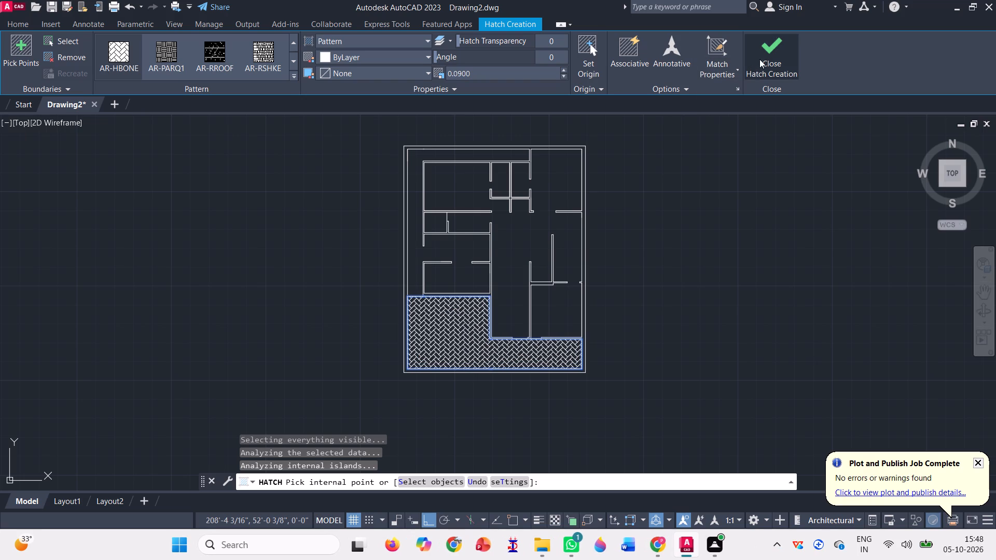
left_click(771, 51)
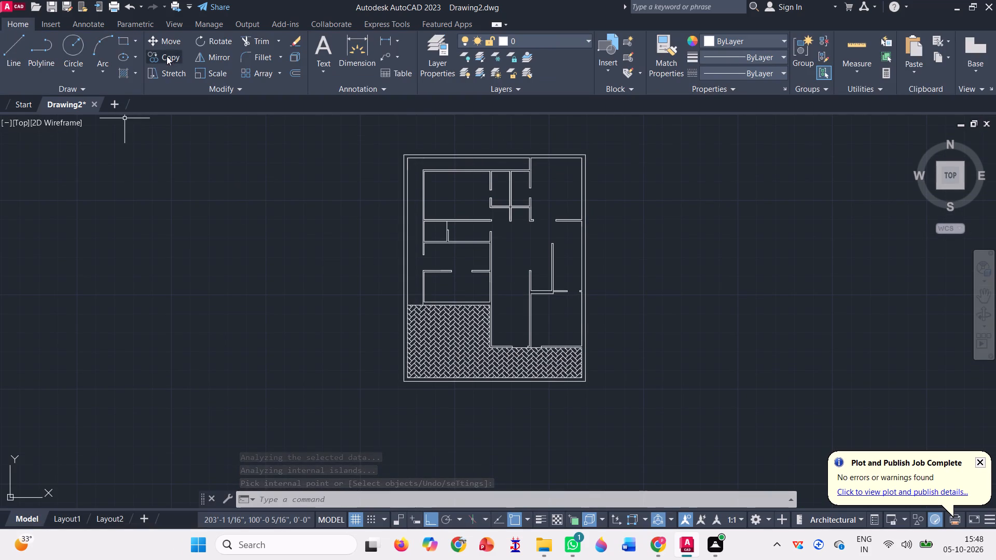
Trim the closing line out of both doorways in the bottom partition, above the herringbone hatch.
left_click(243, 37)
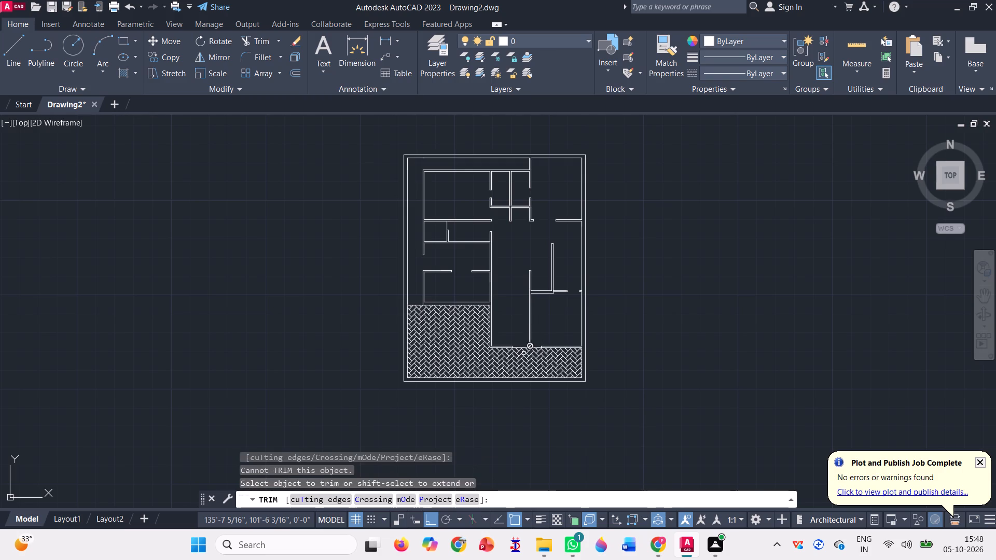
scroll(529, 356, "up", 4, "ctrl")
scroll(529, 356, "right", 2)
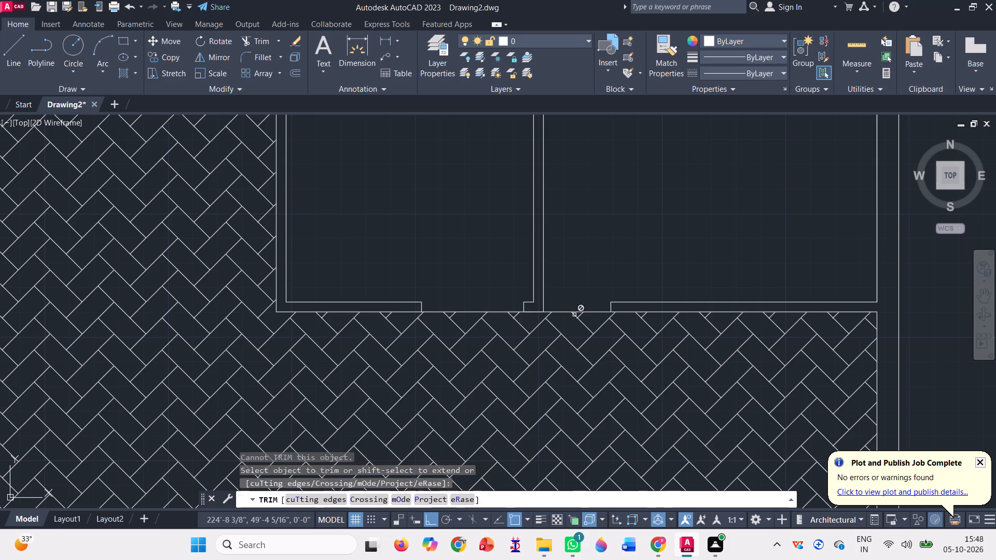
left_click(578, 311)
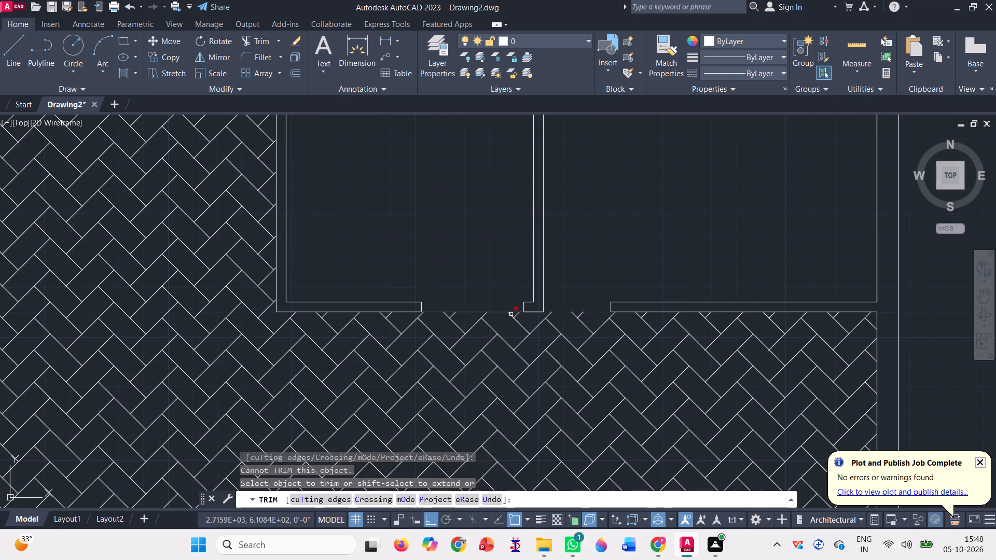
left_click(449, 311)
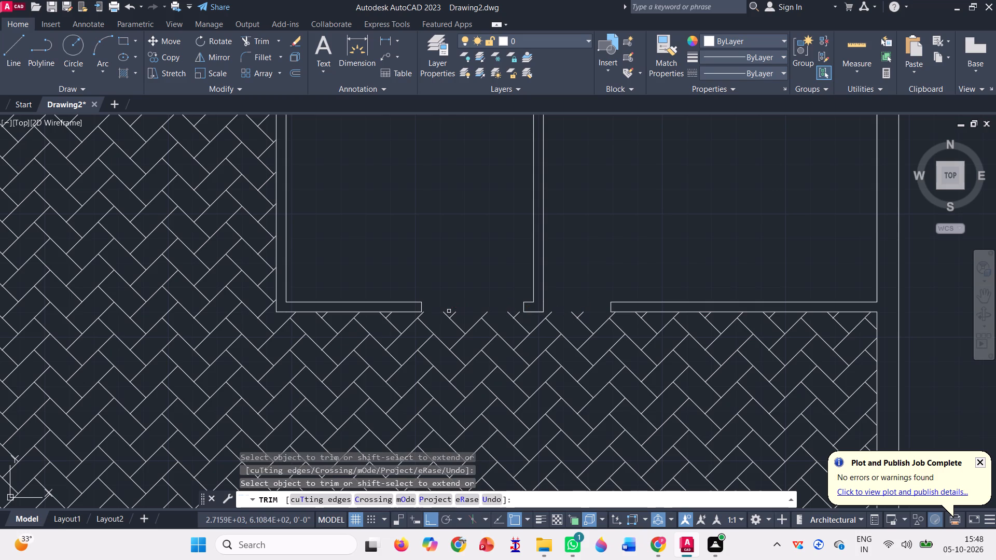
scroll(449, 311, "down", 2, "ctrl")
key("1")
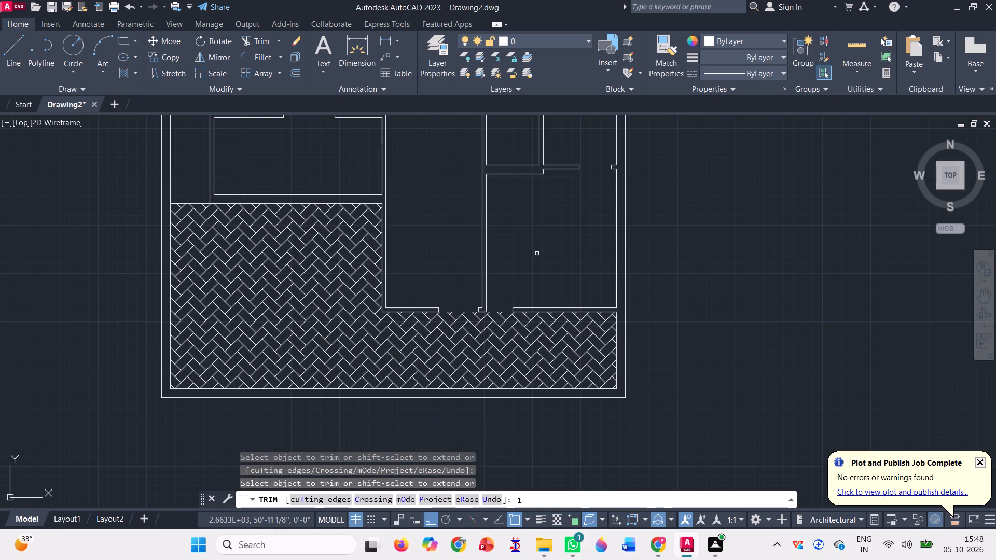
key("Escape")
Insert the Range-Oven - 30 in top block from DesignCenter's Kitchens.dwg just outside the plan's upper-left corner.
scroll(537, 254, "down", 2, "ctrl")
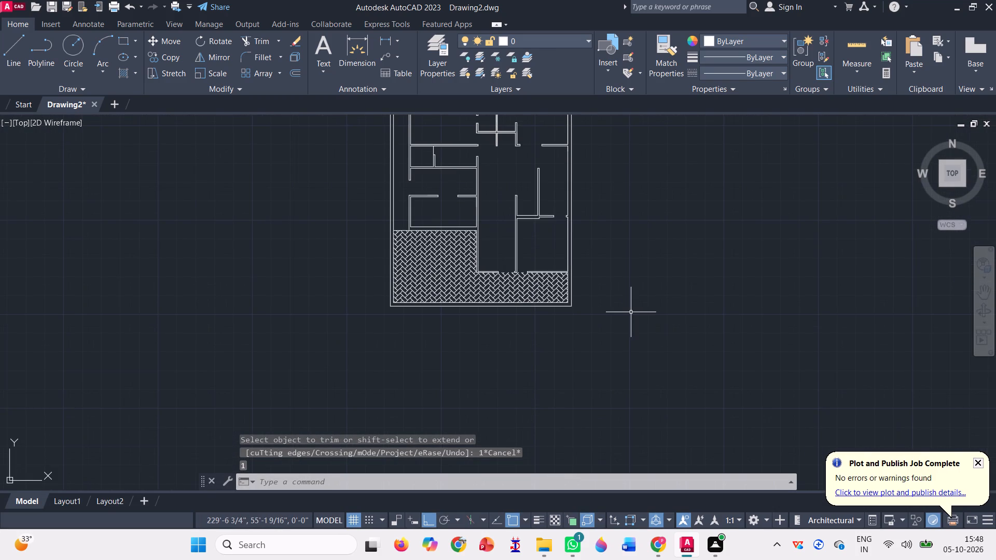
left_click(985, 289)
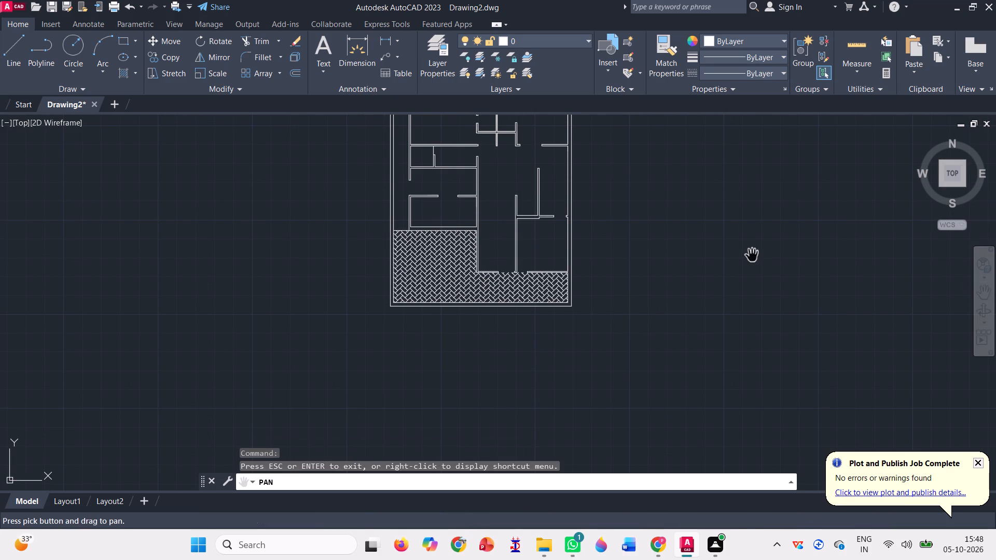
left_click_drag(645, 235, 649, 310)
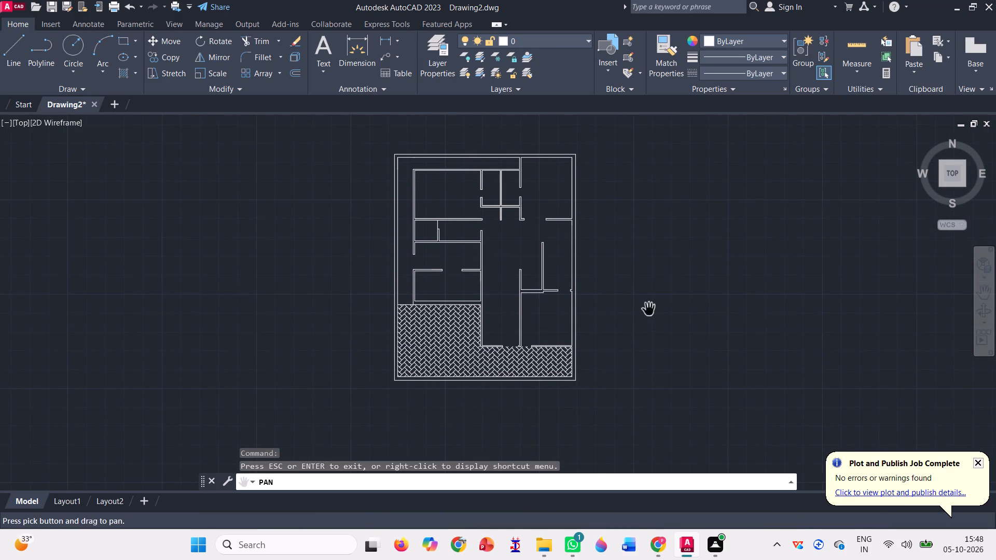
key("Escape")
key("Escape")
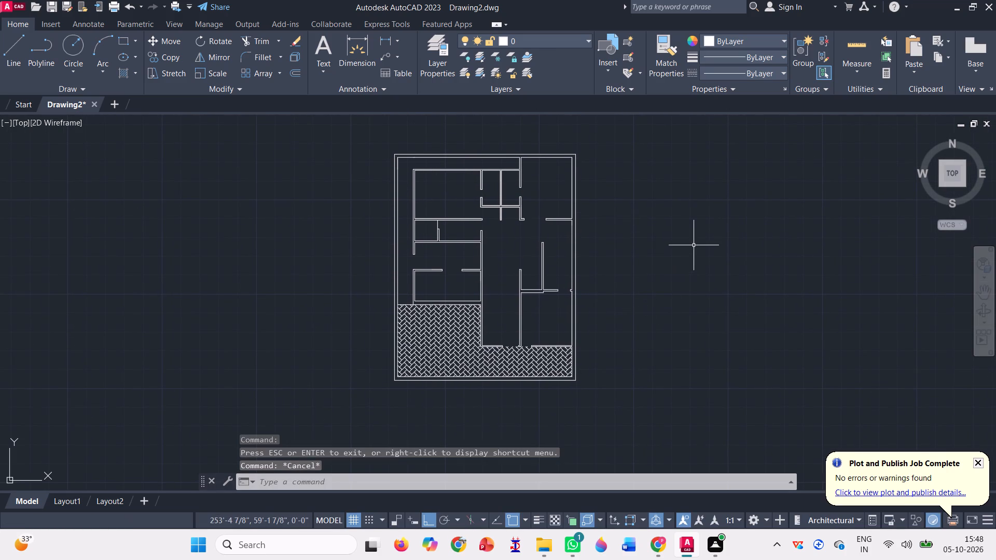
key("ctrl+2")
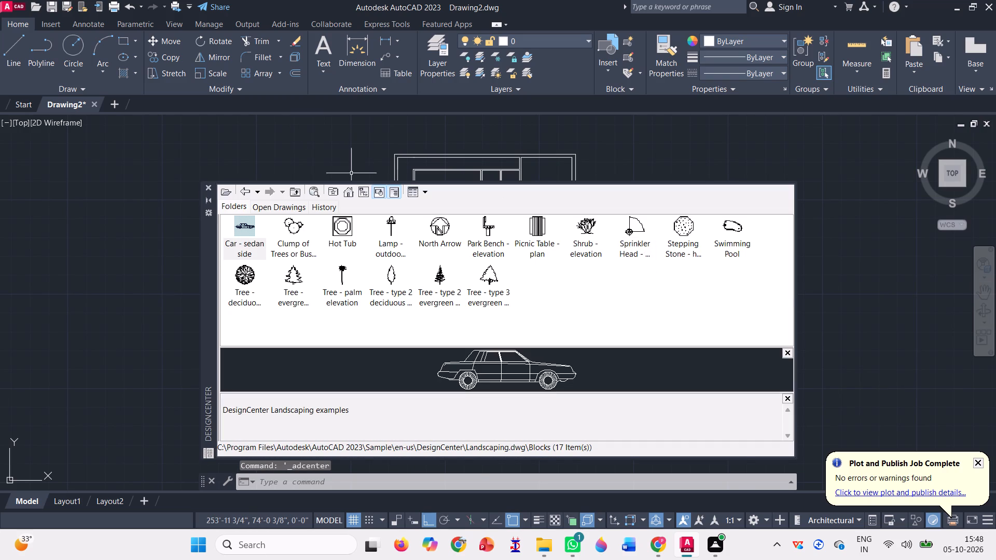
left_click(349, 190)
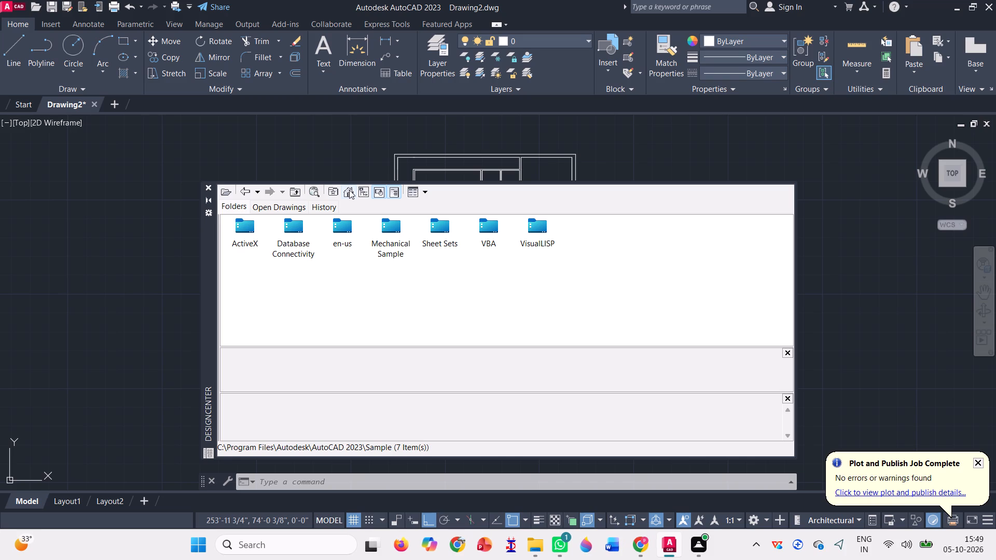
double_click(345, 228)
double_click(248, 227)
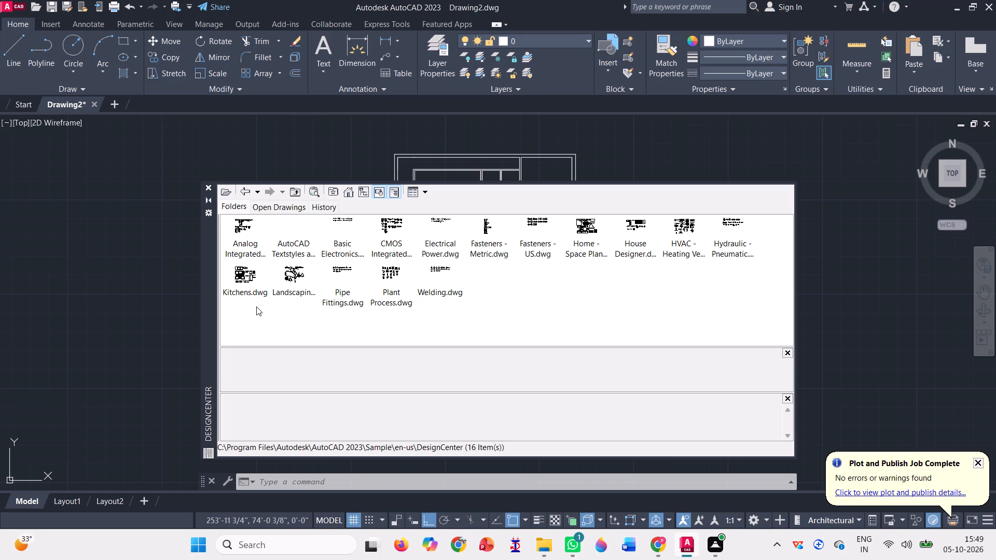
double_click(244, 276)
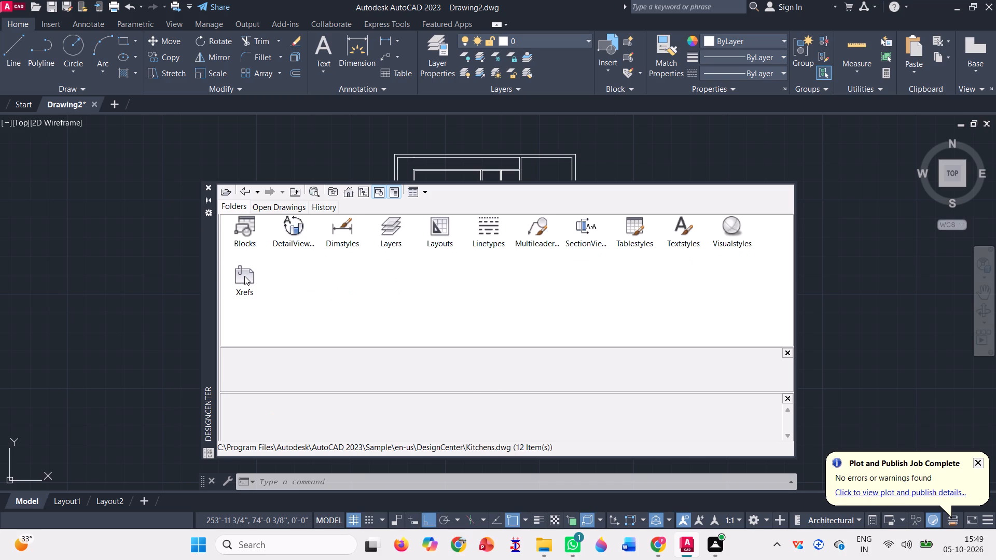
double_click(244, 226)
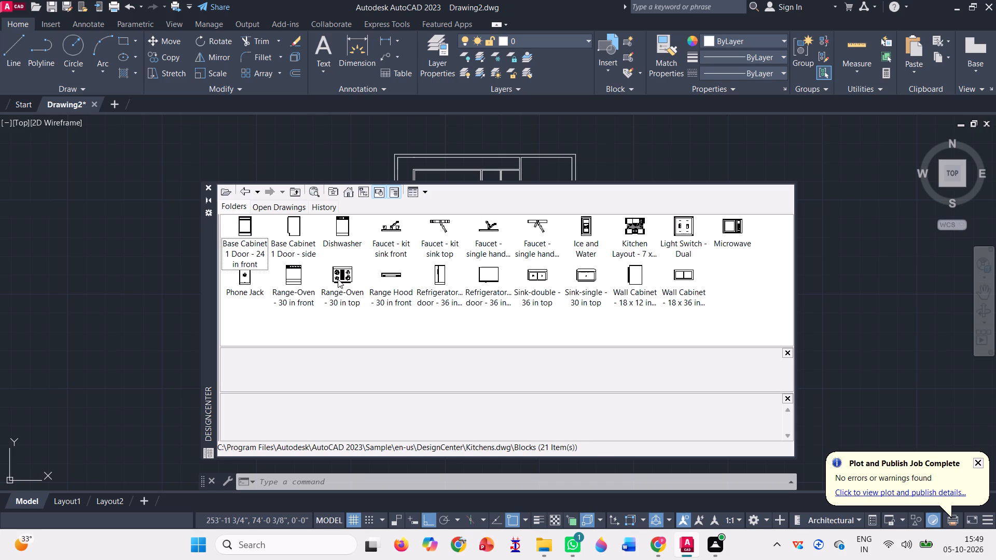
double_click(338, 279)
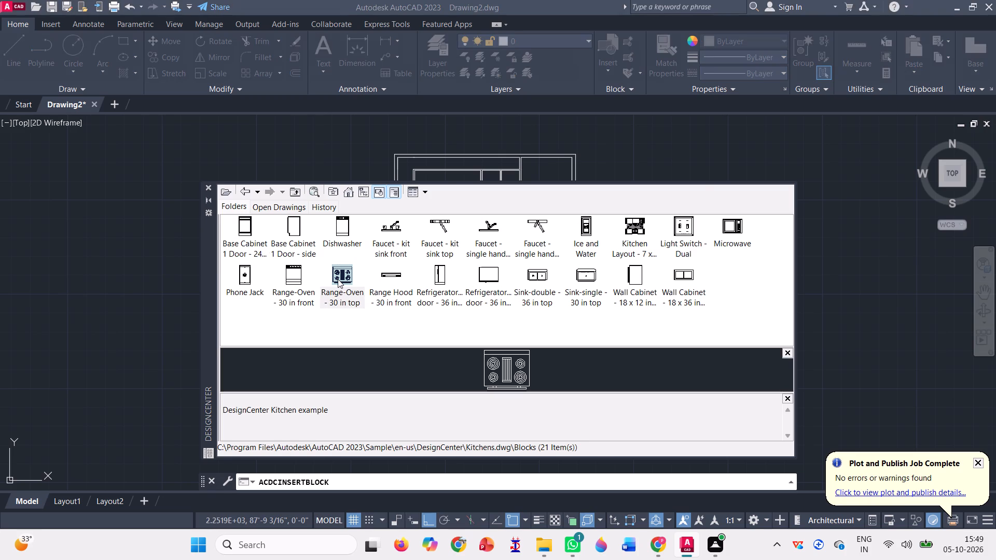
left_click(580, 351)
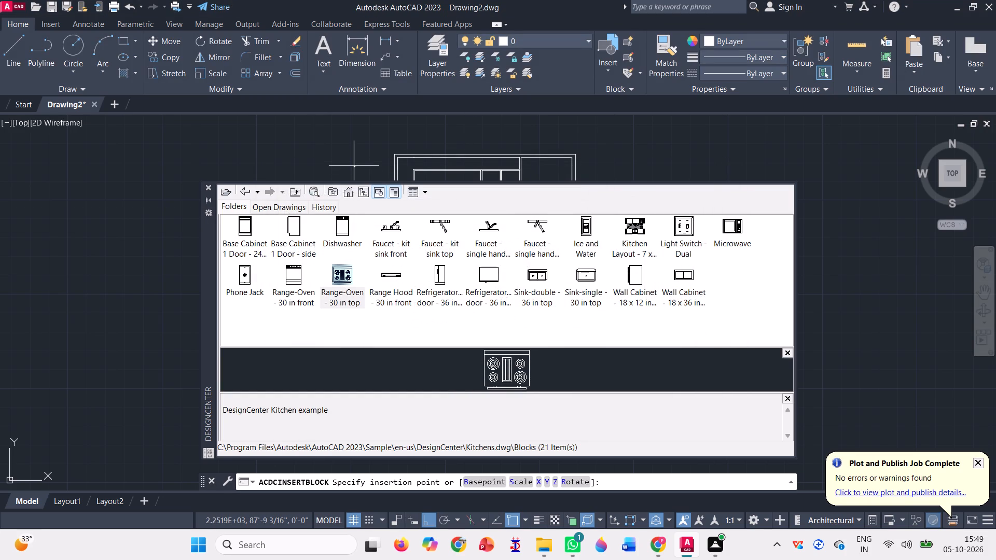
left_click(354, 166)
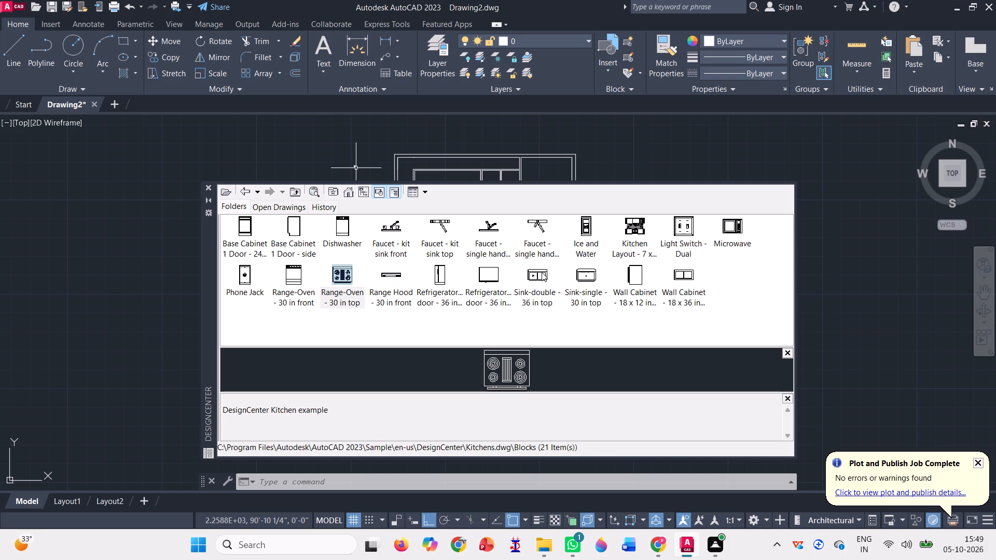
Insert the Sink-double - 36 in top block from Kitchens.dwg beside the range-oven block, outside the plan's upper-left corner.
double_click(535, 267)
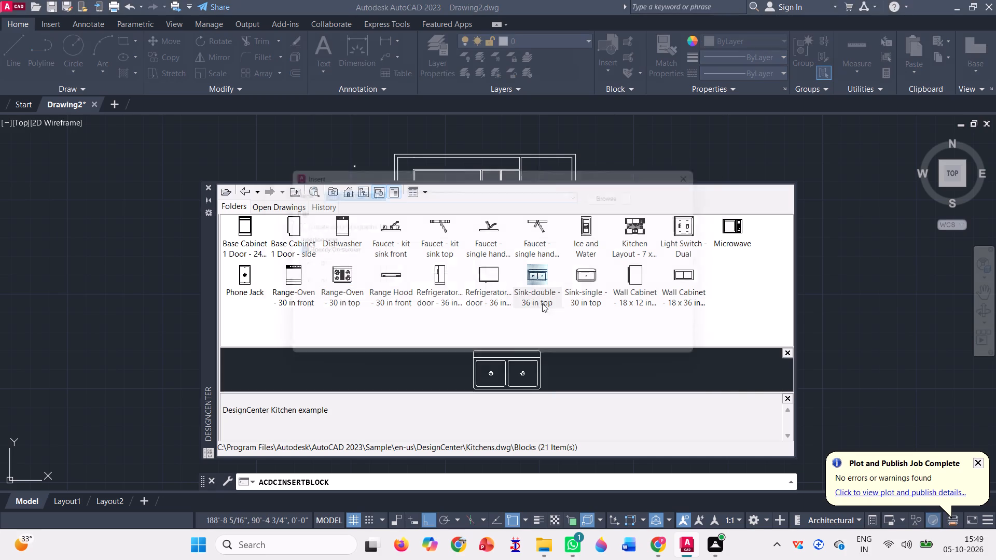
left_click(573, 349)
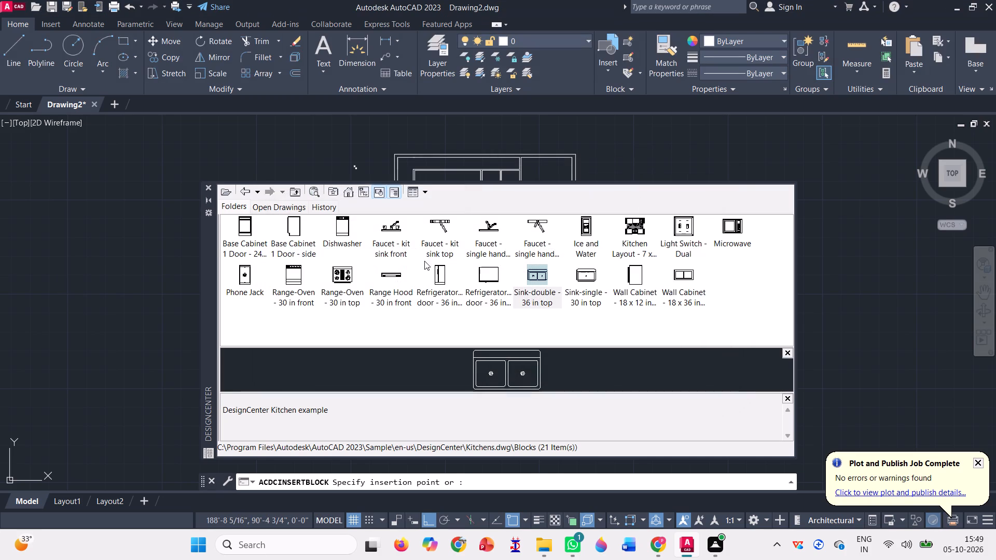
left_click(367, 168)
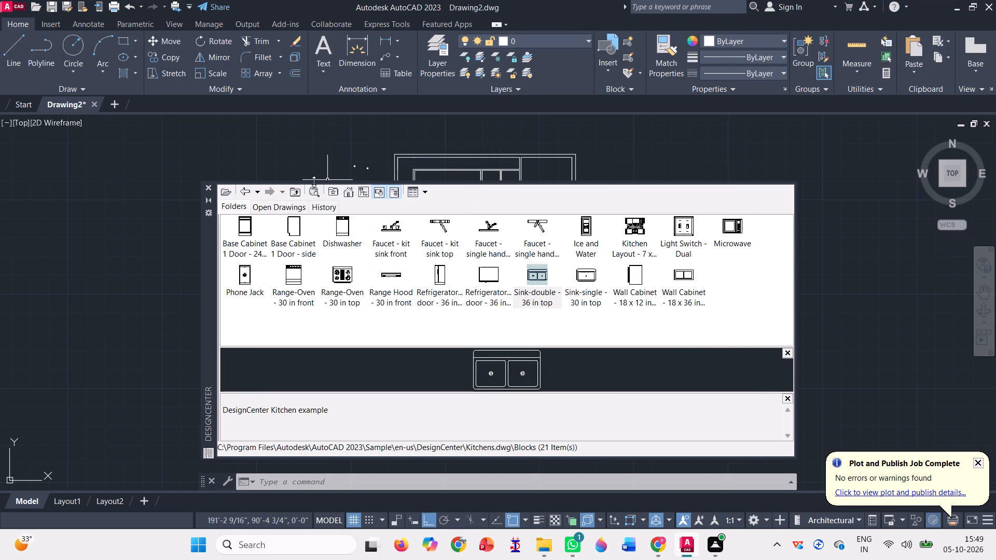
Return to the DesignCenter sample drawings and open the contents of Home - Space Planner.dwg.
left_click(243, 190)
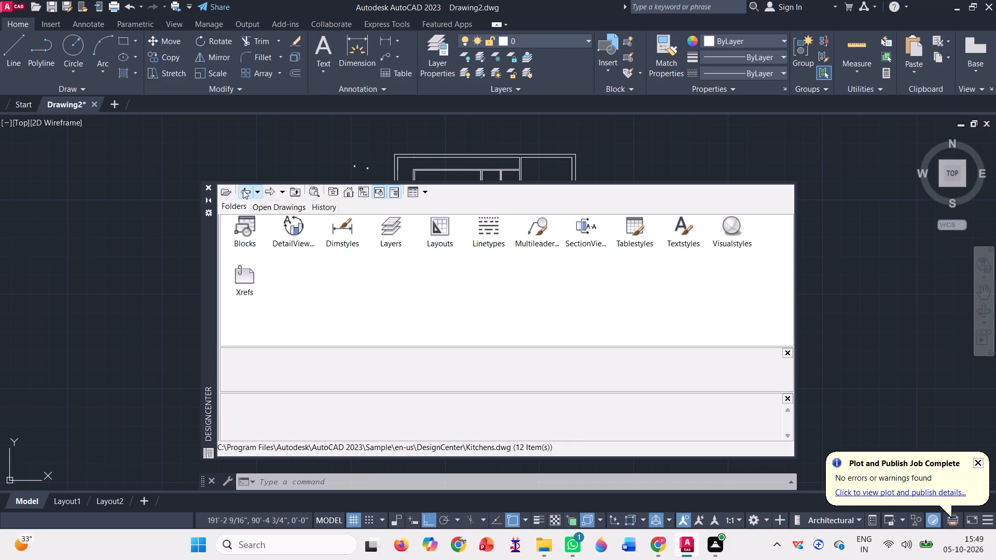
left_click(243, 191)
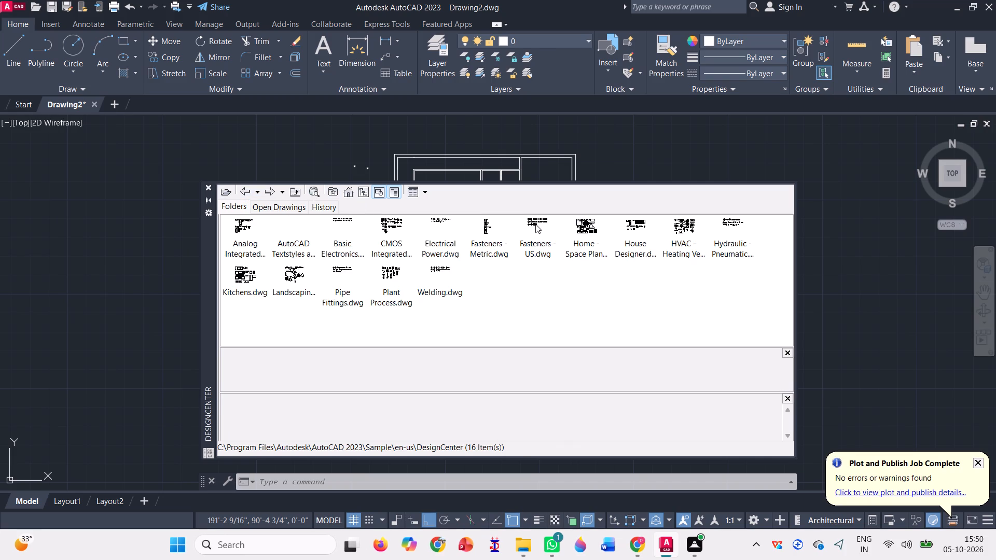
double_click(589, 222)
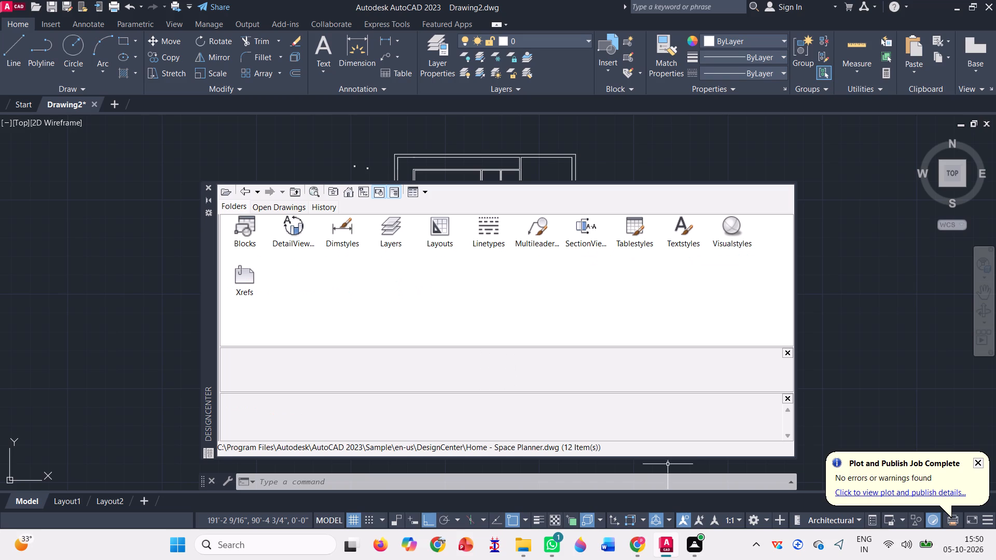
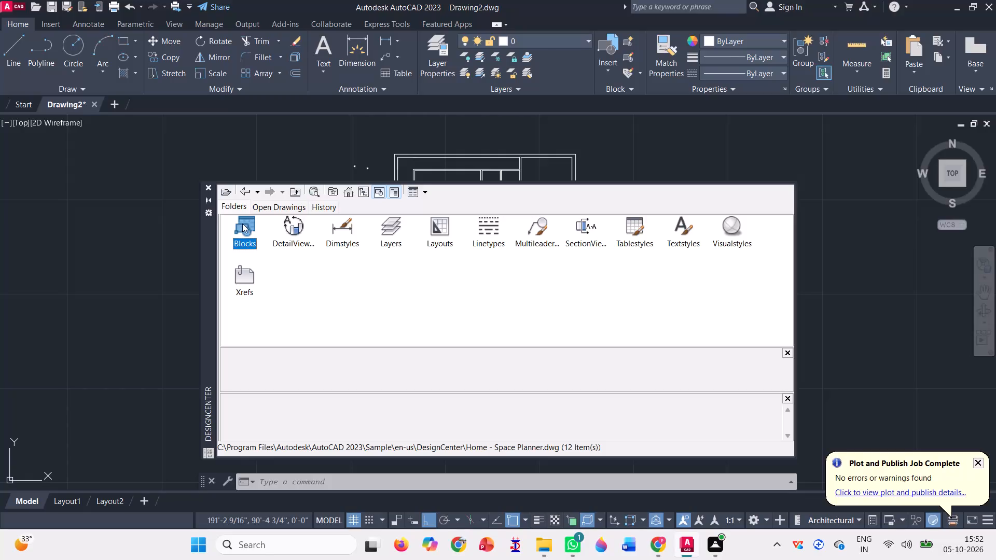
Insert the Bed - Queen block from the Home - Space Planner blocks at scale 1 and angle 0, outside the plan's upper-left corner.
double_click(239, 220)
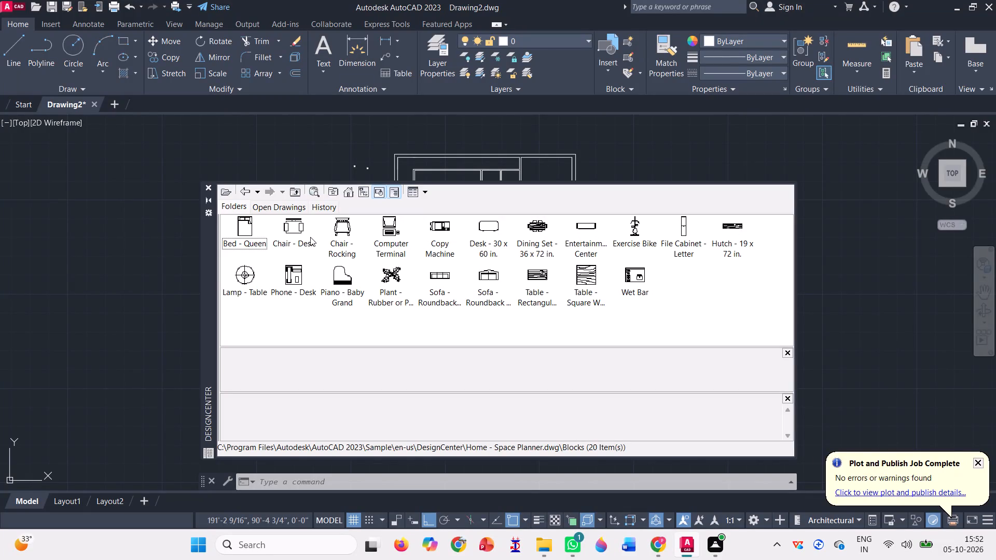
double_click(238, 230)
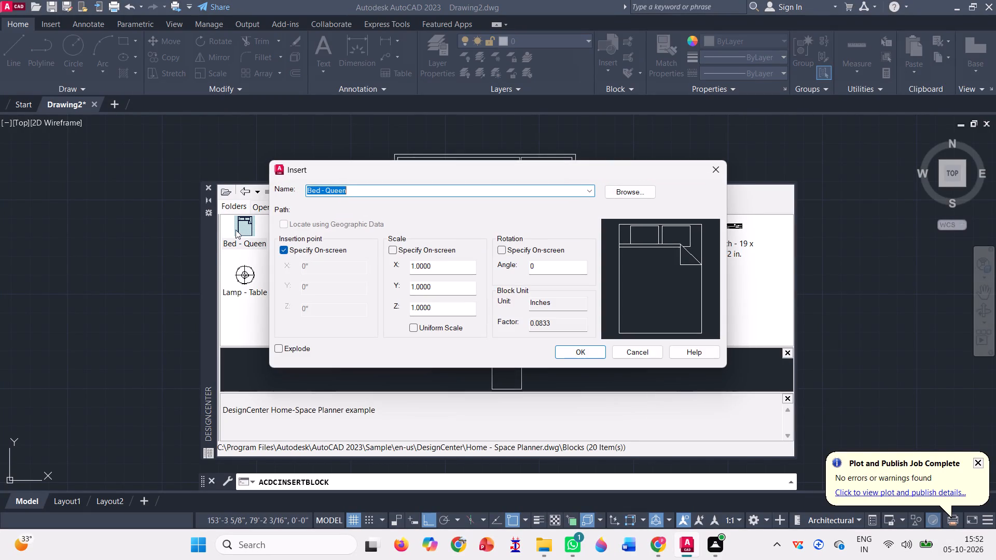
left_click(571, 354)
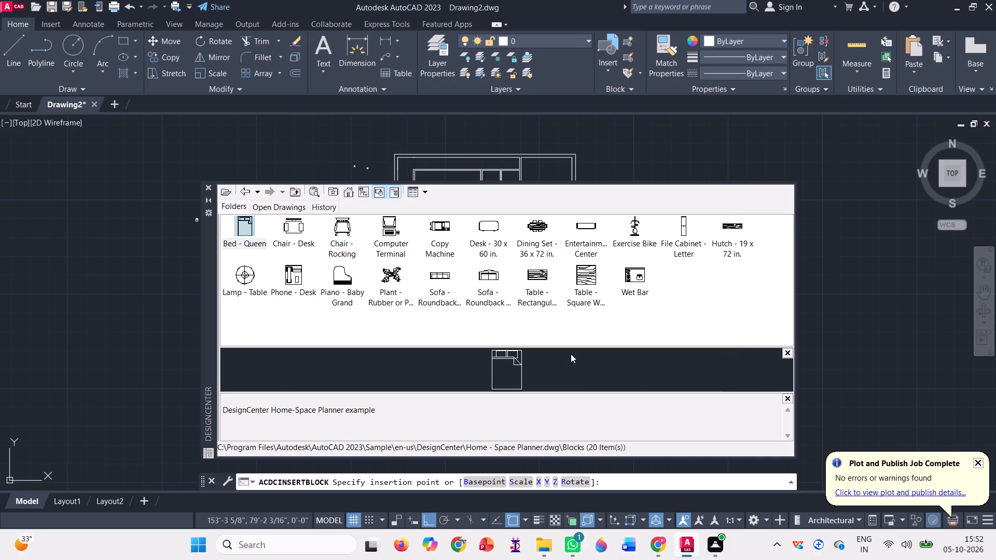
left_click(322, 165)
left_click(209, 191)
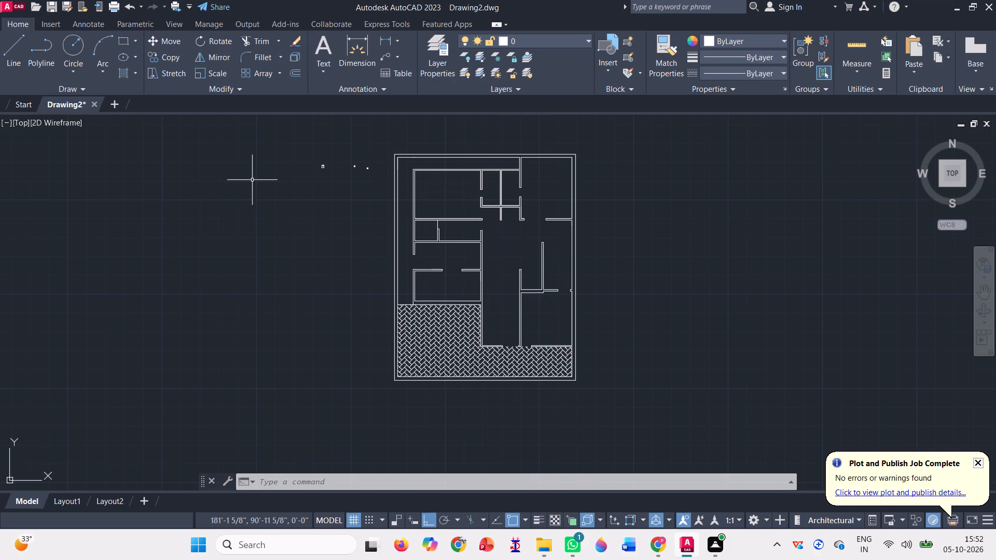
Scale up the queen bed block from its upper-left corner, using a picked distance of about 2'-6 11/16" as the factor.
scroll(334, 137, "up", 2)
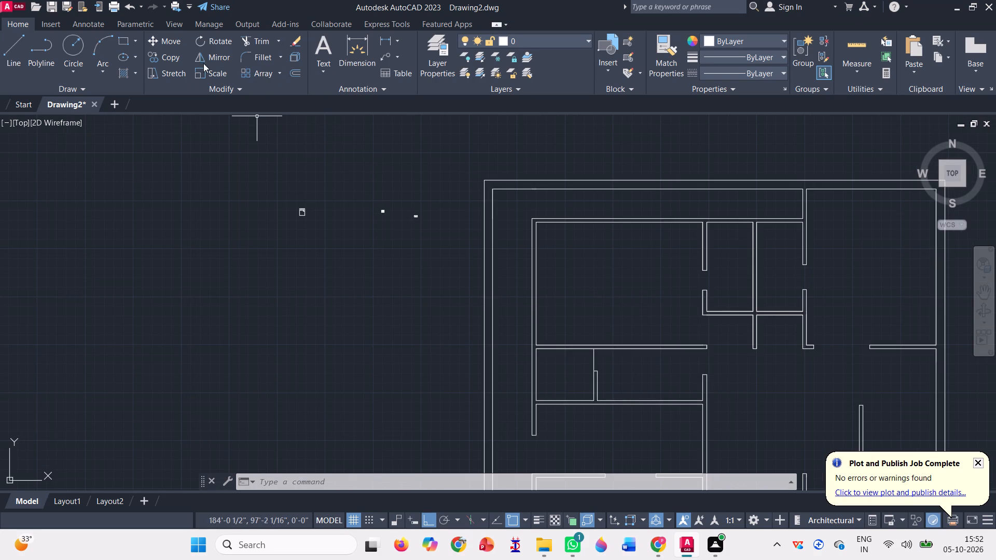
left_click(201, 74)
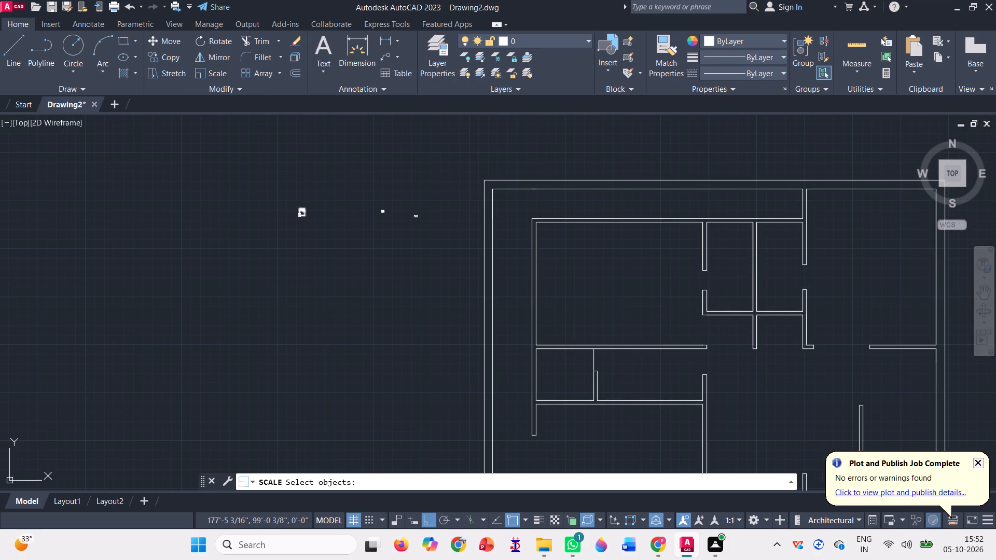
left_click(299, 215)
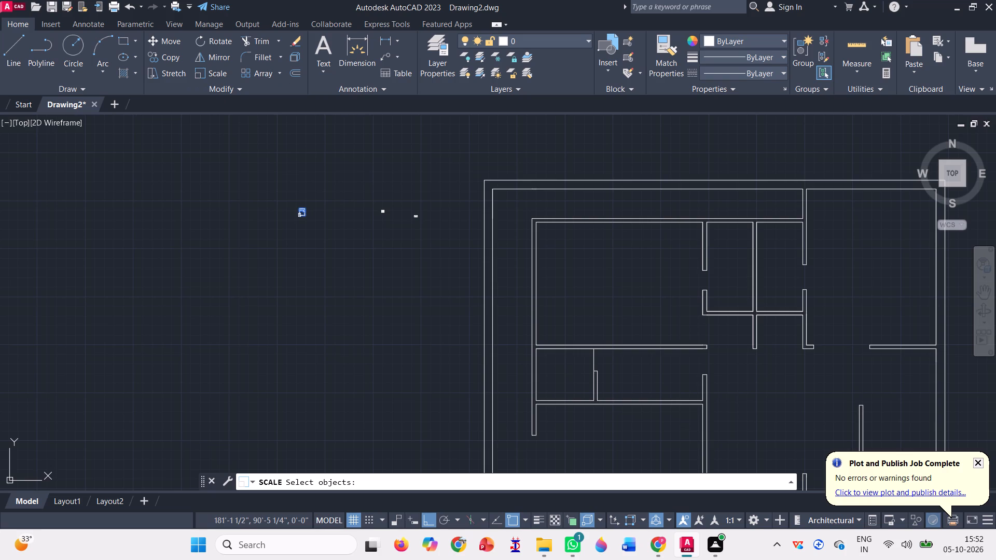
key("Return")
scroll(299, 213, "up", 4)
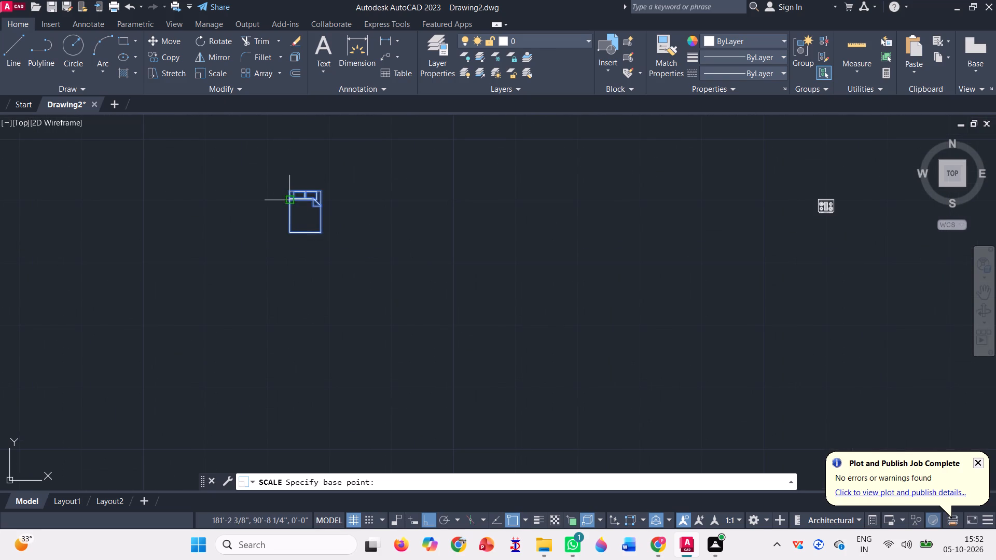
scroll(290, 195, "up", 2)
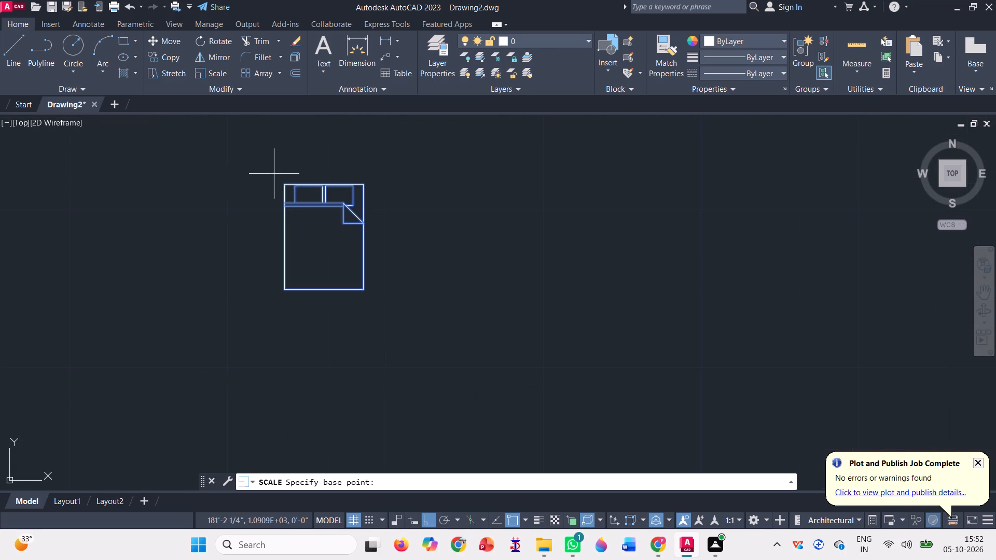
left_click(287, 184)
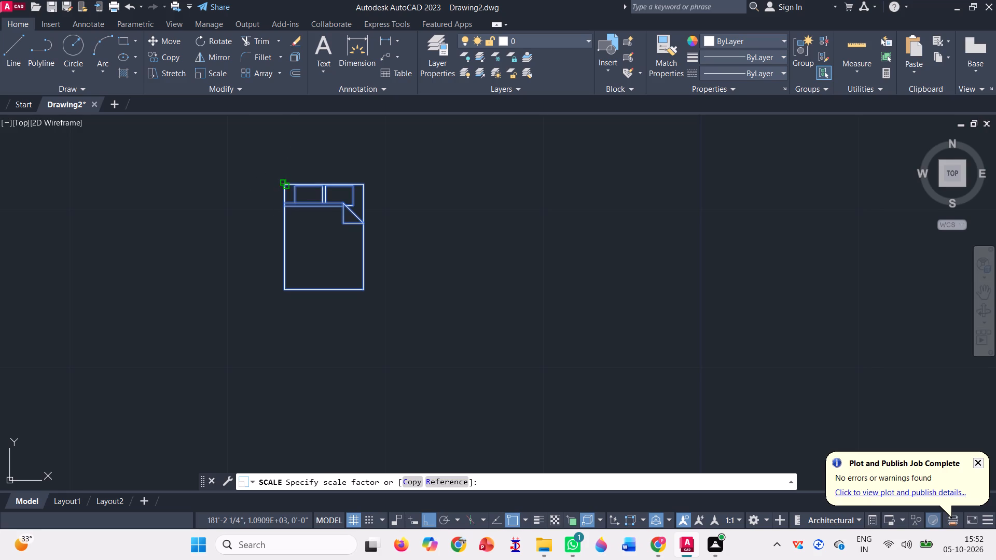
scroll(286, 182, "down", 5)
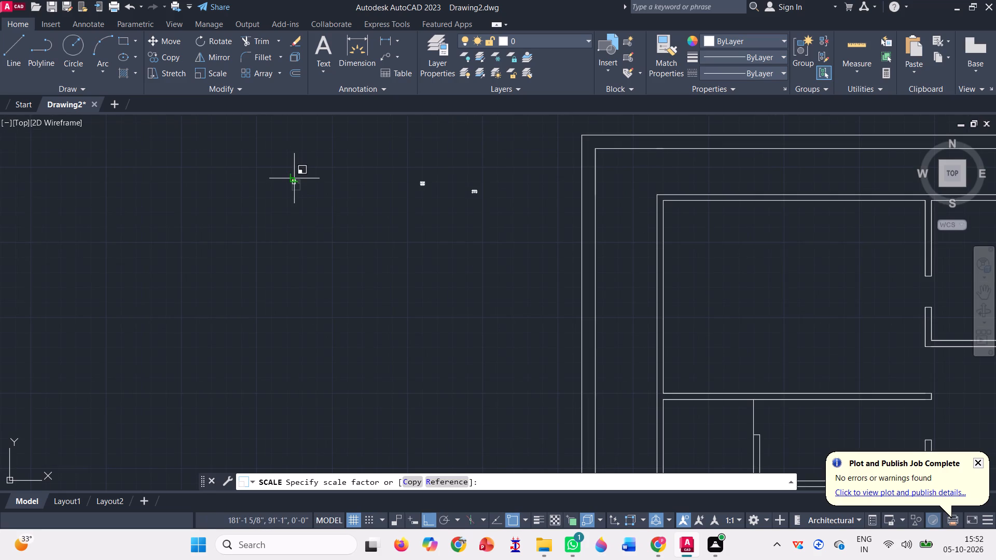
scroll(296, 174, "down", 1)
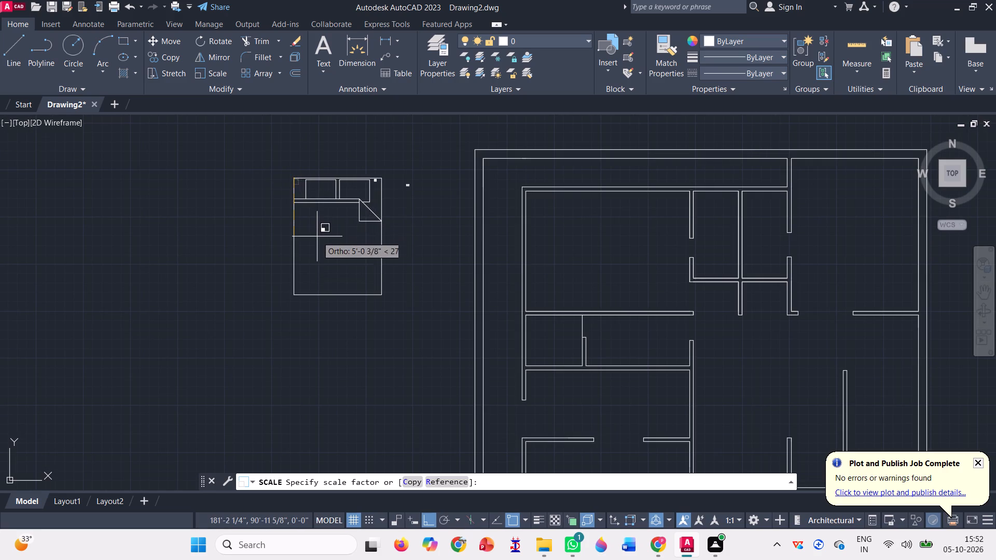
left_click(295, 208)
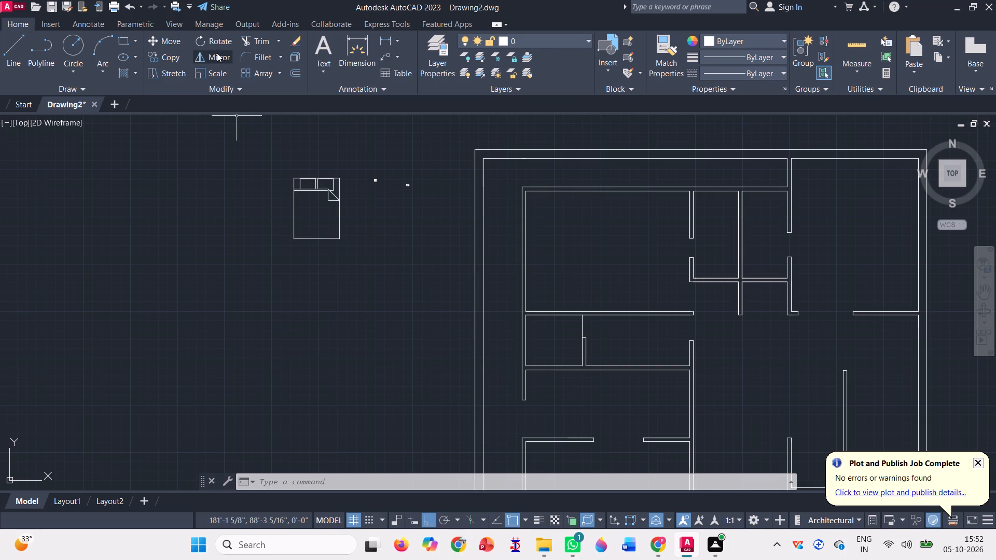
Rotate the enlarged bed 270° about its upper-right corner.
left_click(215, 50)
left_click(228, 35)
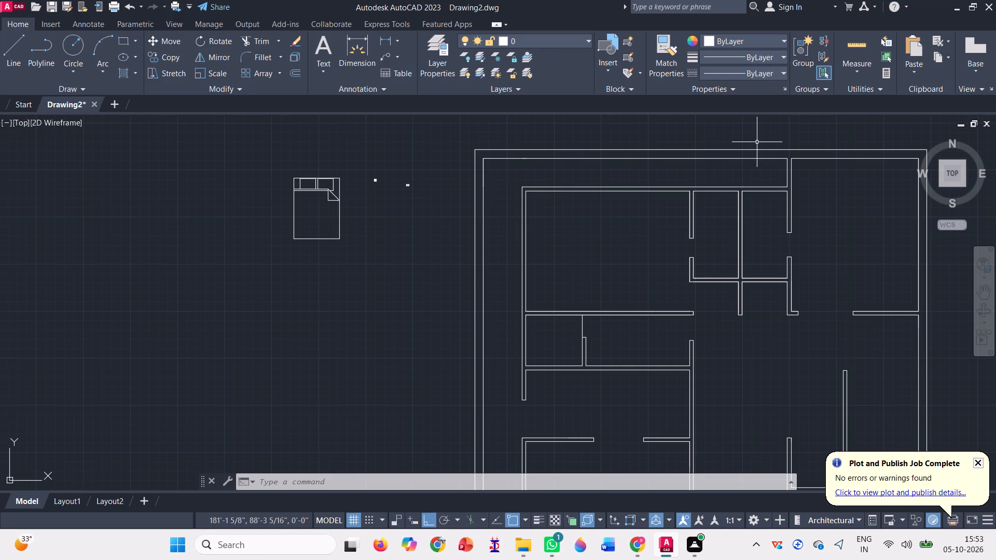
scroll(757, 142, "down", 1)
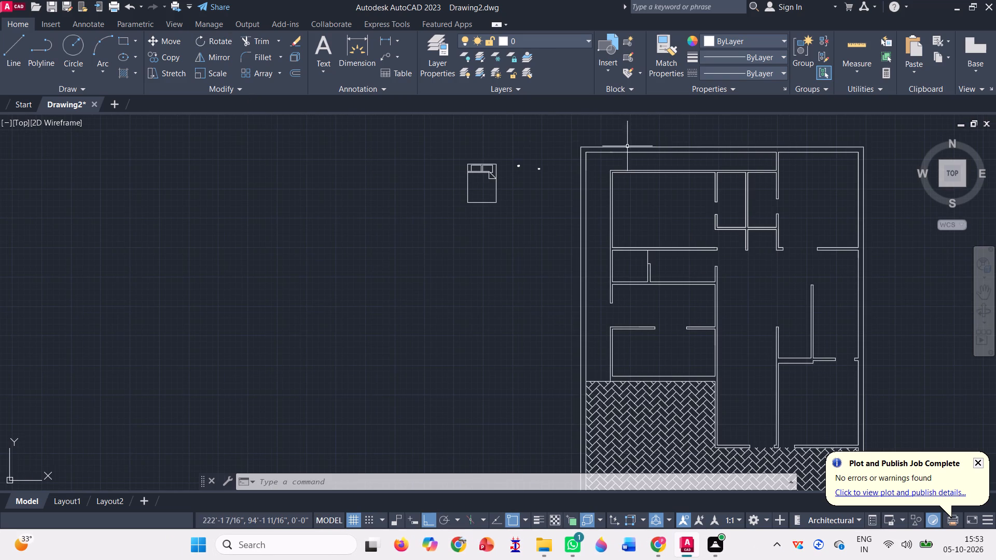
left_click(208, 35)
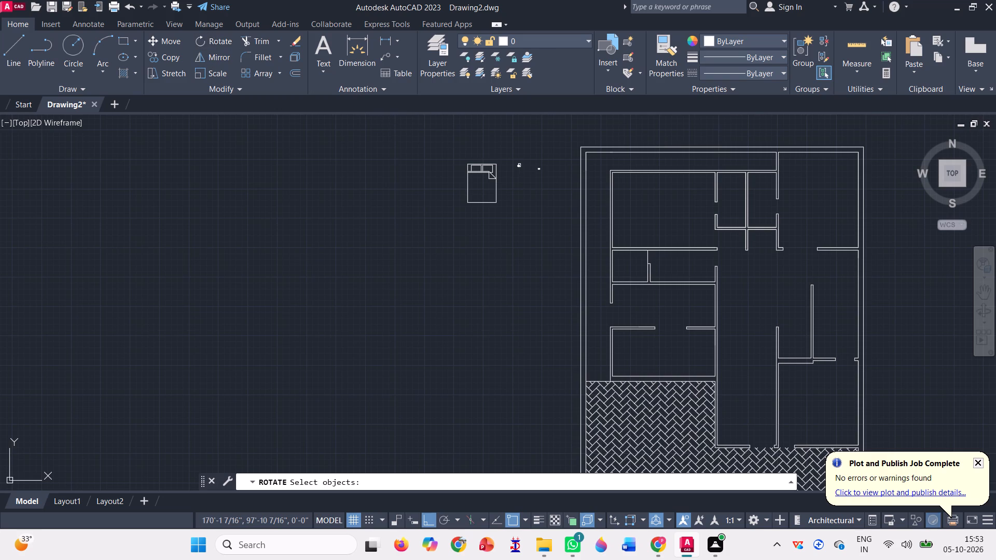
left_click(487, 167)
left_click(469, 184)
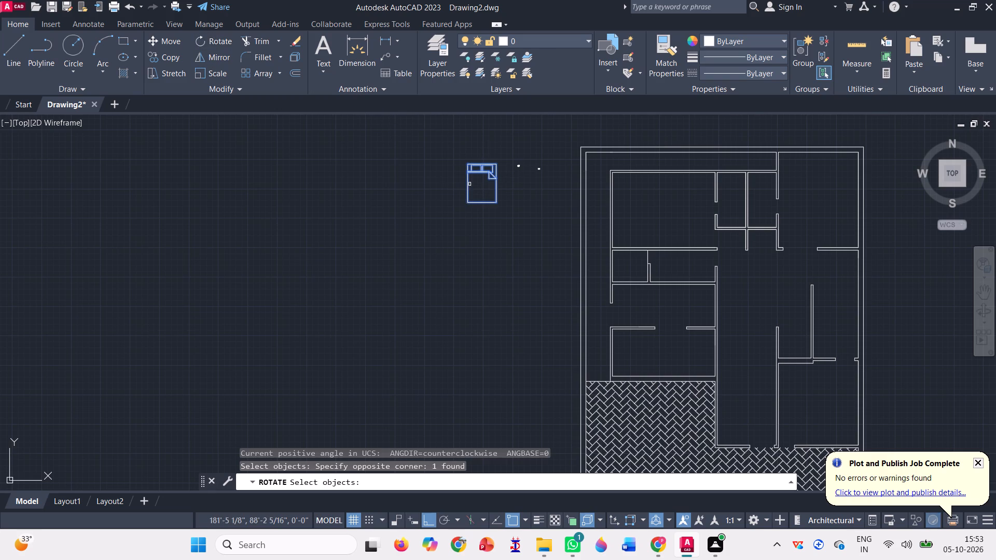
key("space")
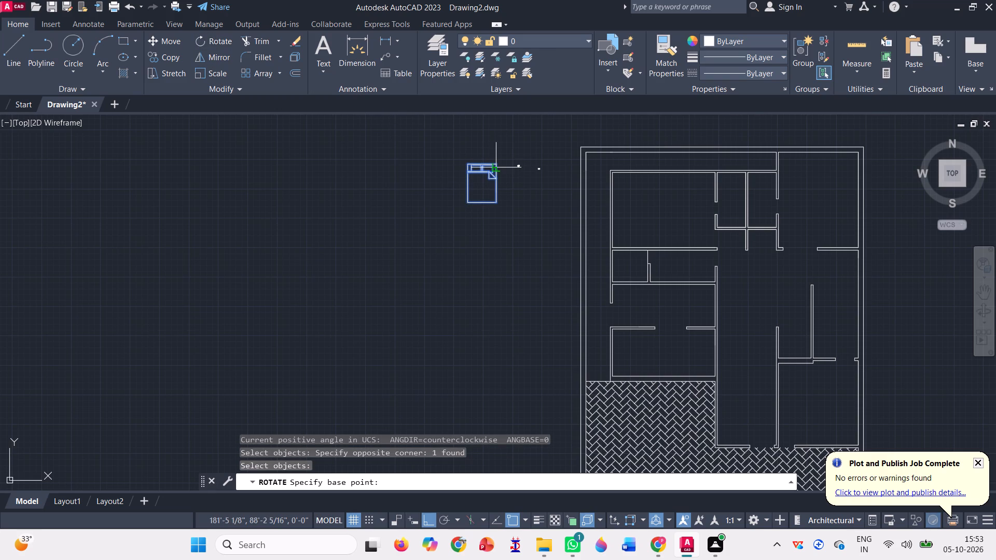
left_click(495, 161)
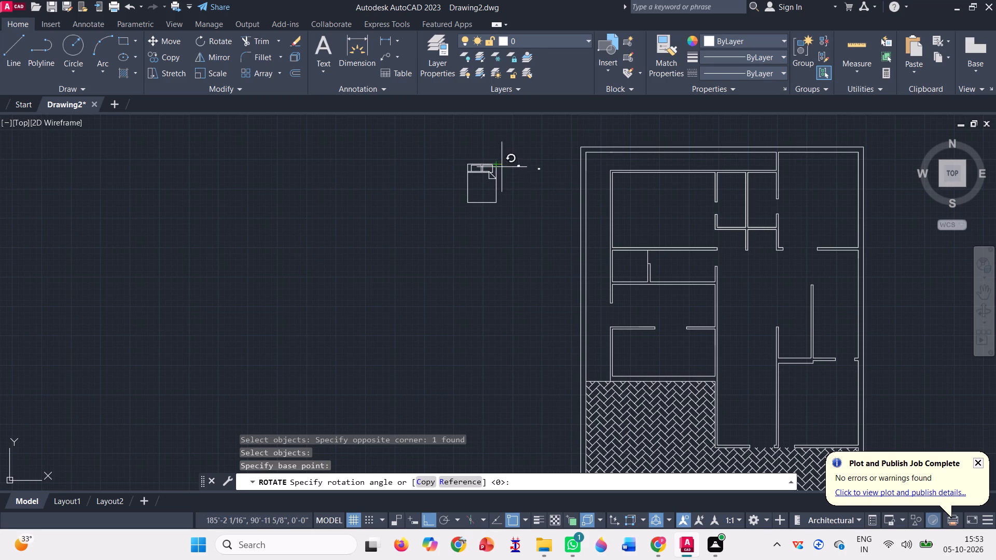
left_click(521, 230)
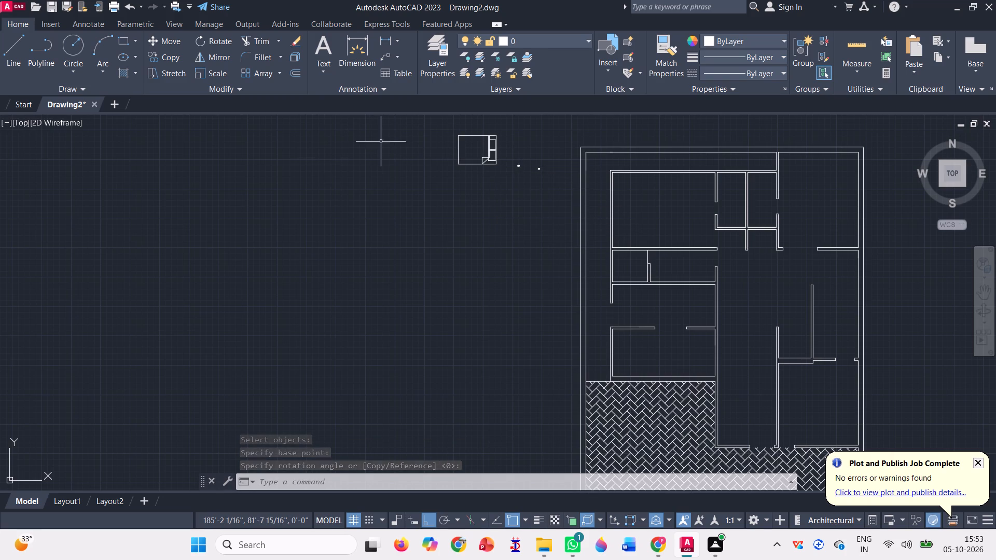
Rotate the bed 180° about a point on its headboard edge near the lower corner, so the pillows face the opposite way.
left_click(203, 34)
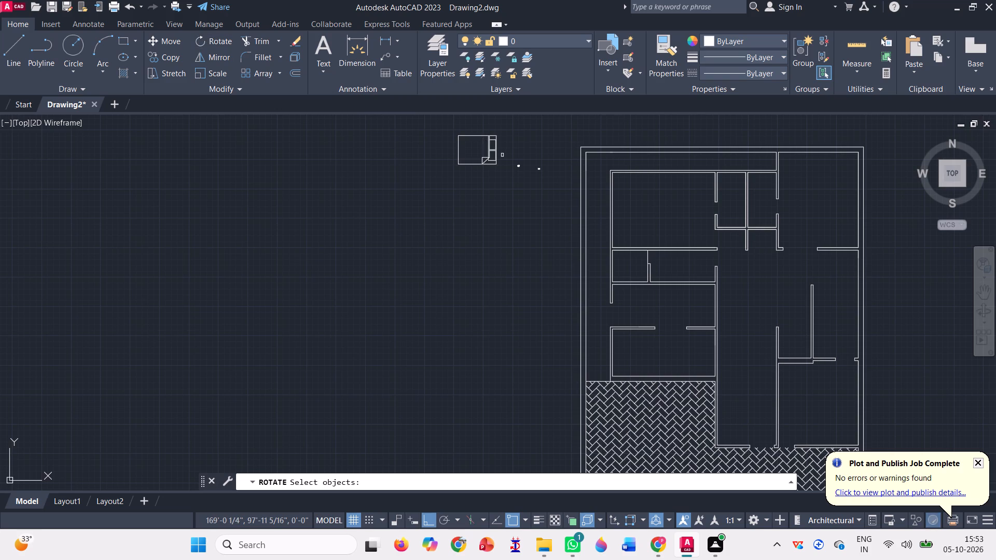
left_click(486, 155)
key("space")
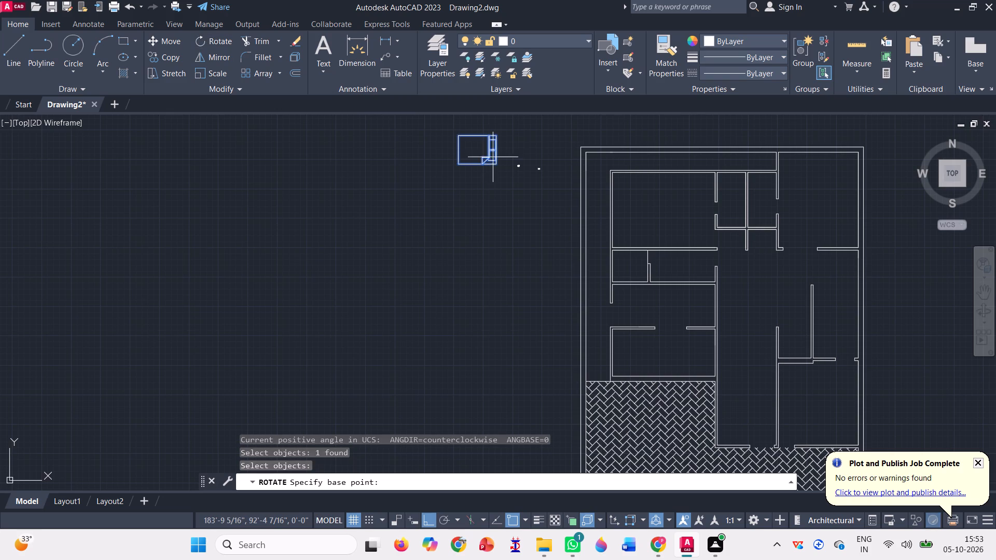
left_click_drag(496, 161, 417, 183)
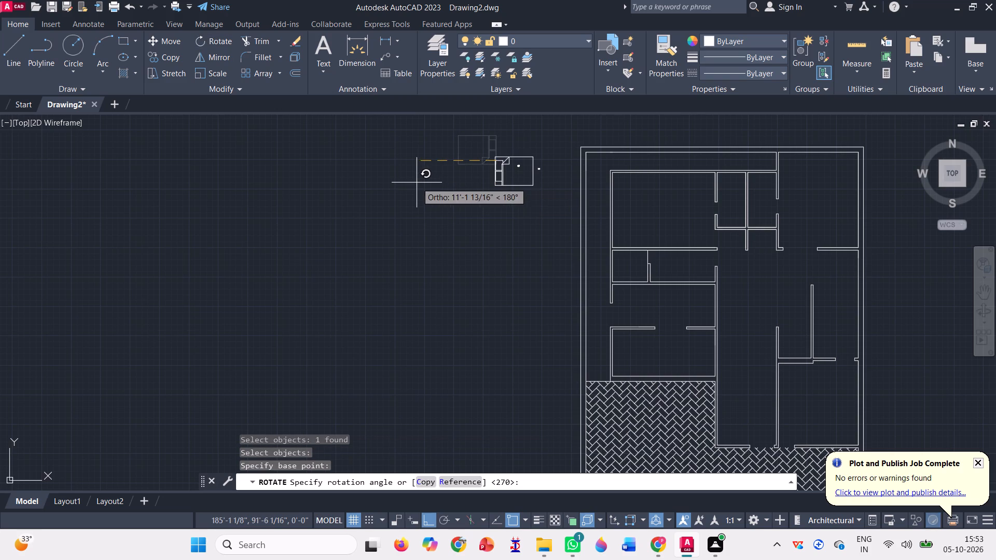
left_click_drag(417, 183, 416, 181)
left_click(416, 181)
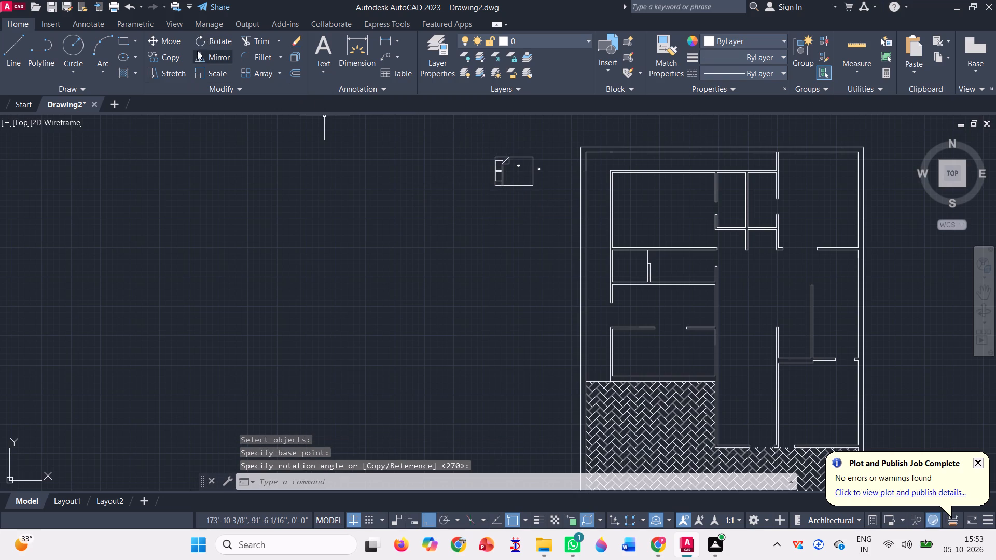
Copy the bed from its headboard's midpoint onto the left wall of the plan's upper-right room, with Ortho off.
left_click(170, 54)
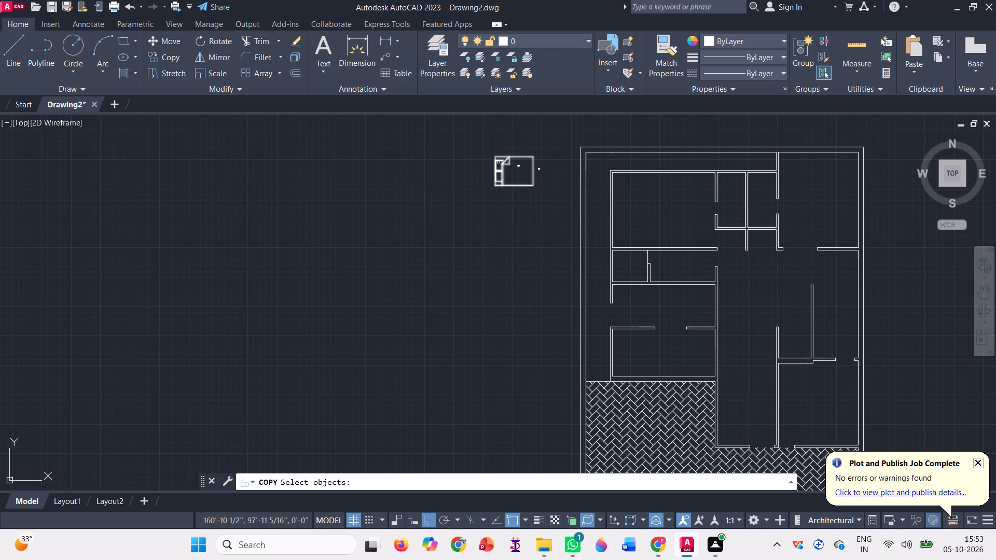
left_click(499, 167)
left_click(472, 179)
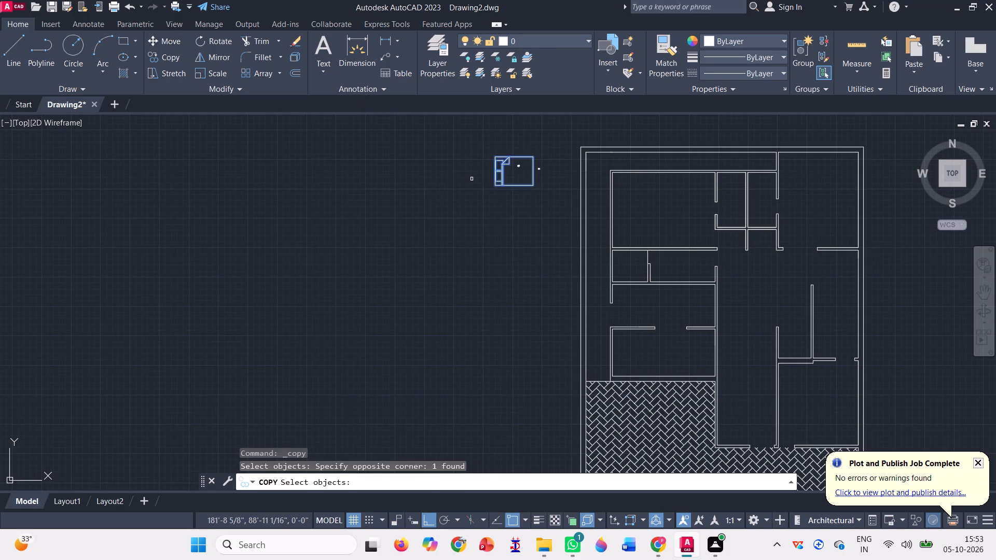
key("space")
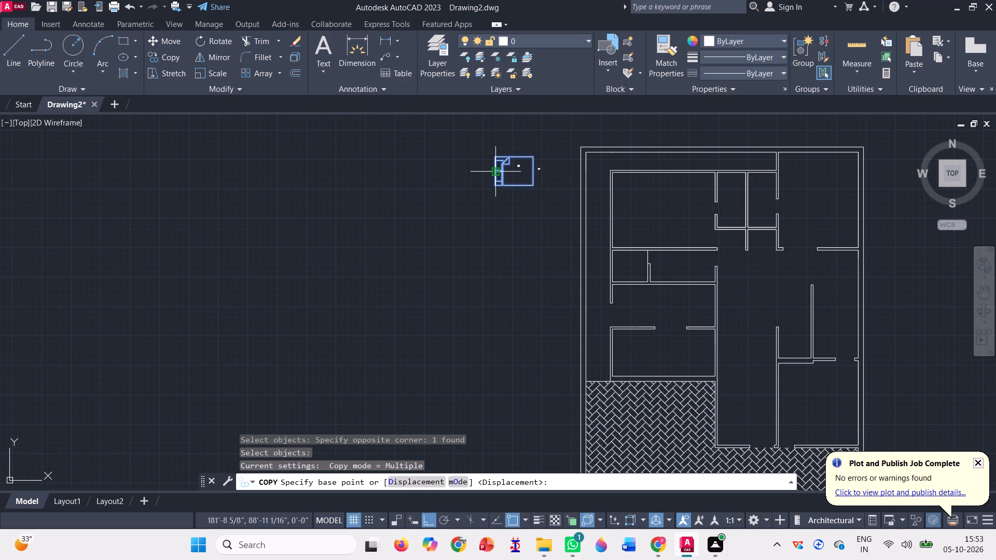
scroll(494, 172, "up", 4, "ctrl")
scroll(494, 172, "right", 1)
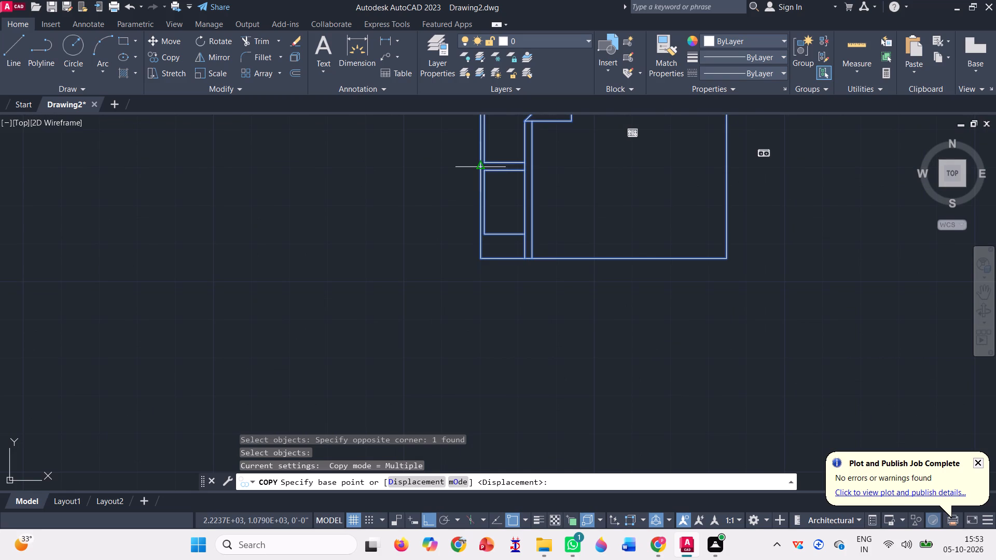
left_click(477, 167)
scroll(473, 209, "down", 4, "ctrl")
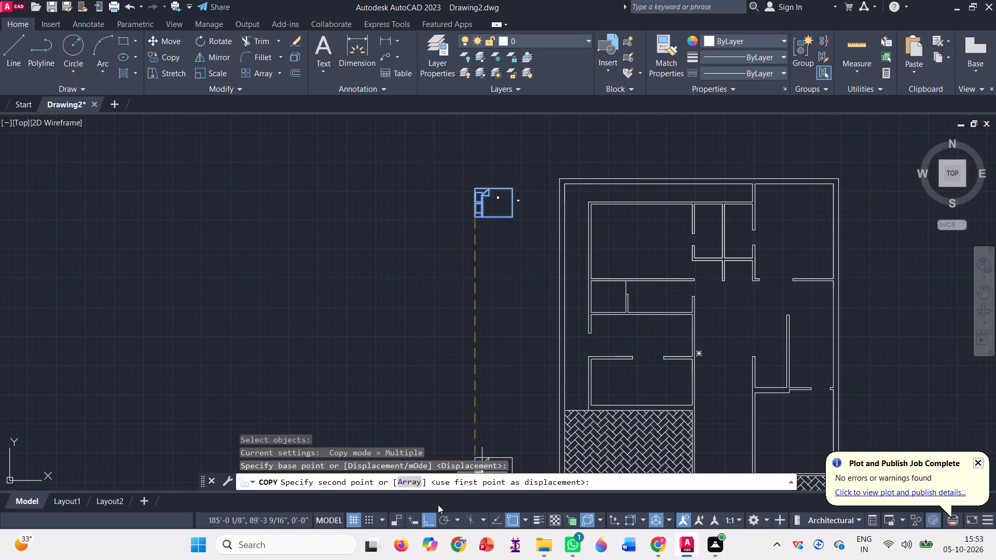
left_click(427, 521)
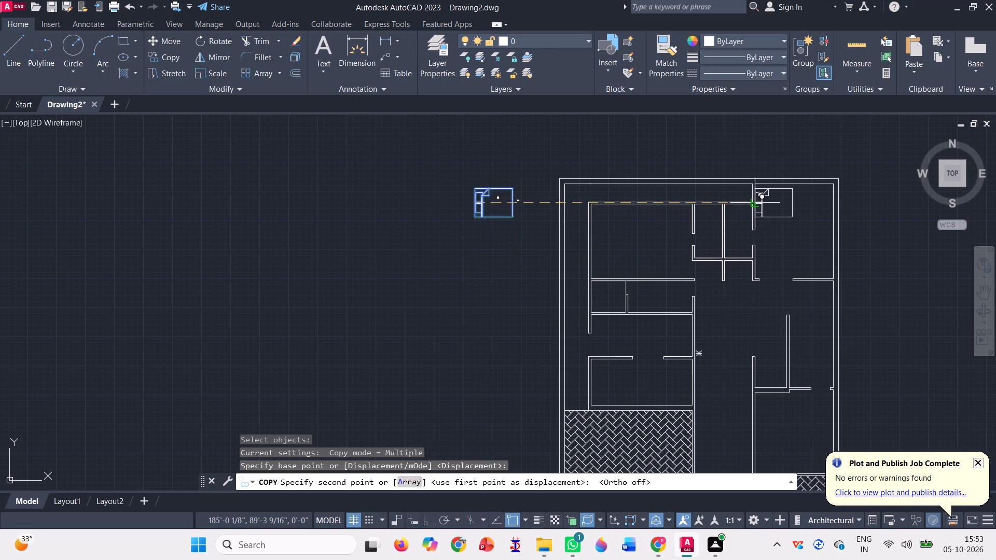
scroll(753, 202, "up", 3, "ctrl")
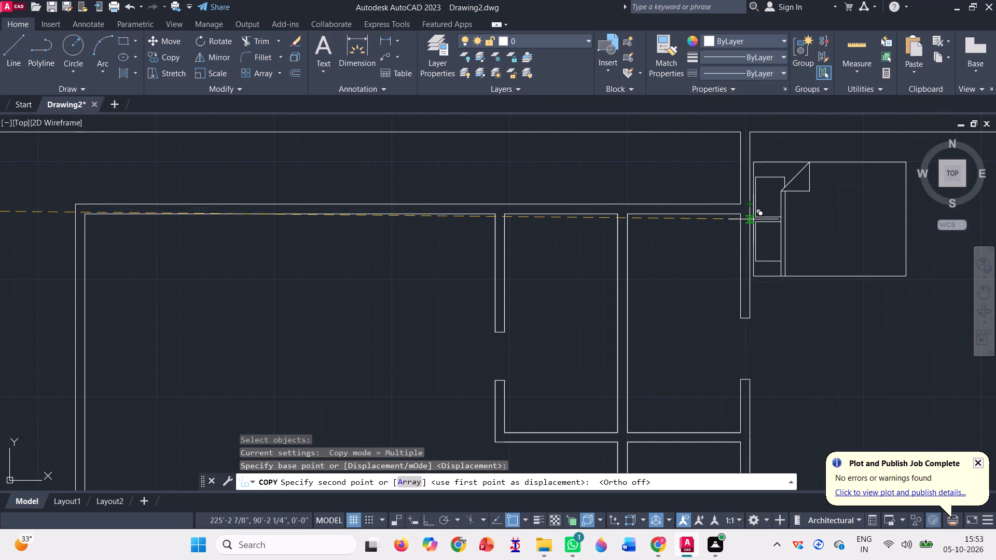
left_click(752, 221)
scroll(752, 221, "down", 1, "ctrl")
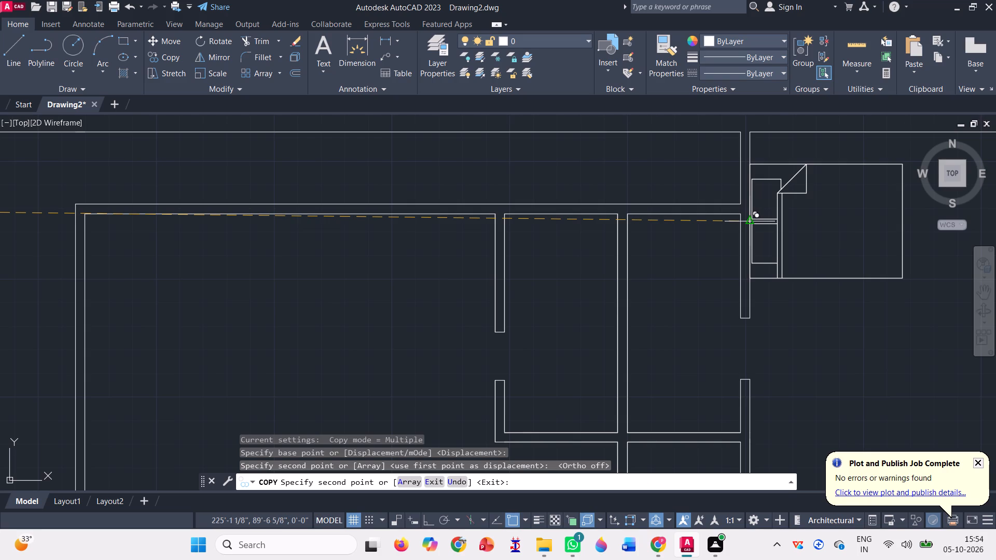
scroll(752, 221, "down", 2, "ctrl")
key("Escape")
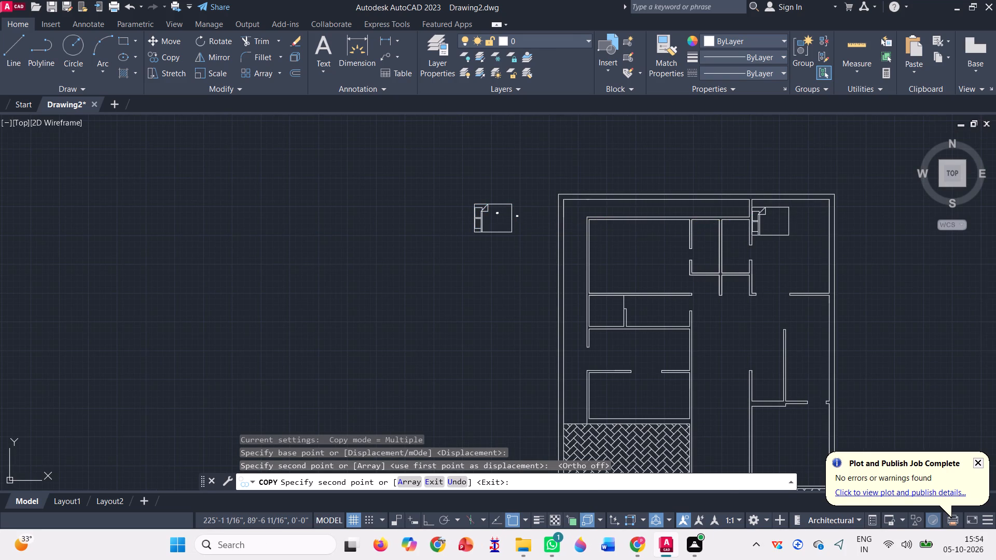
Scale the bed in the plan's upper-right room up to about 1.3 times its size from its upper-left corner.
left_click(206, 66)
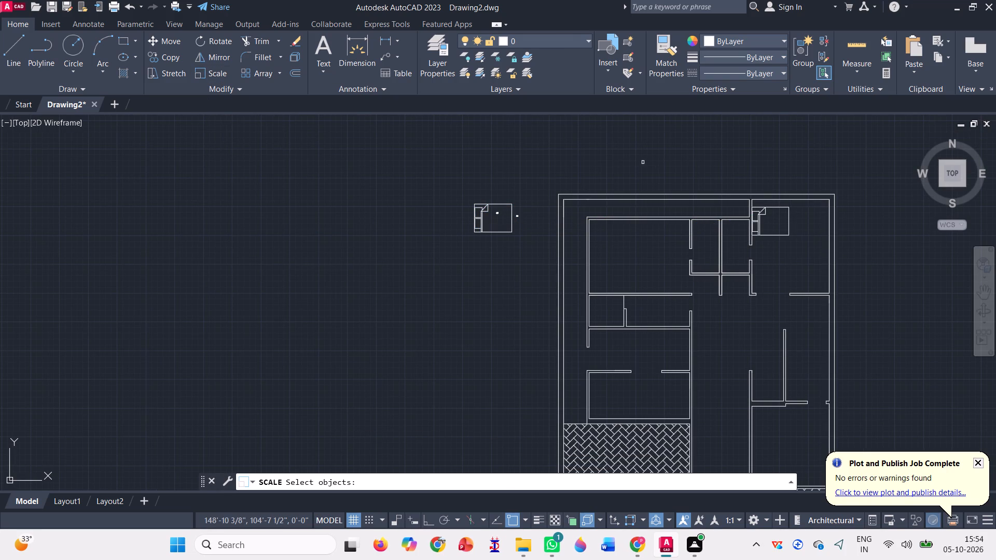
left_click(753, 220)
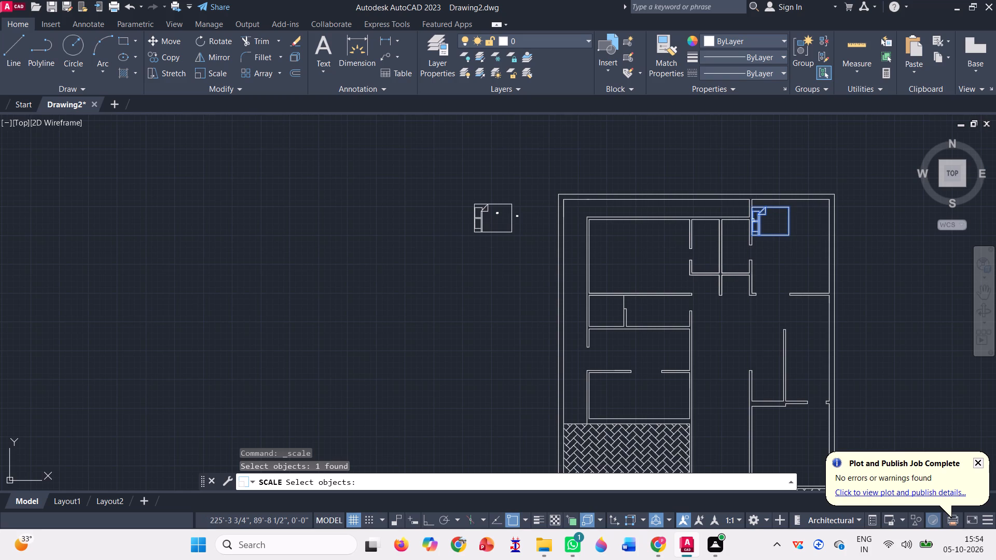
key("space")
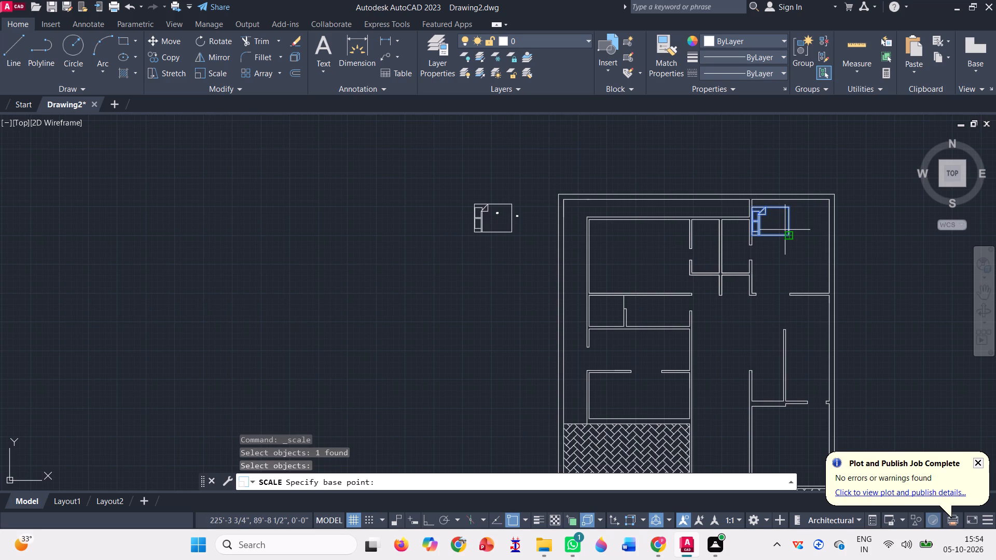
scroll(785, 230, "up", 2, "ctrl")
scroll(785, 230, "right", 1)
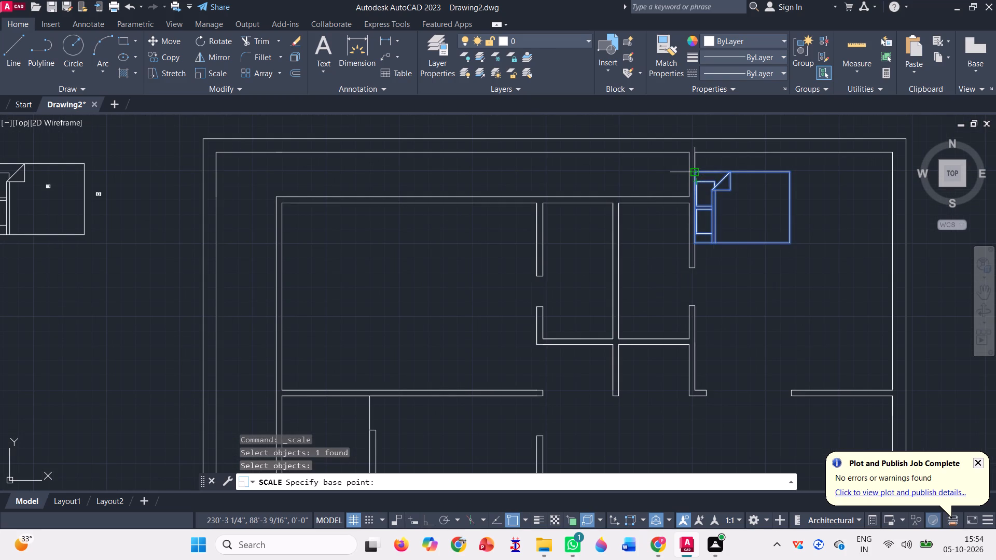
left_click_drag(694, 171, 769, 194)
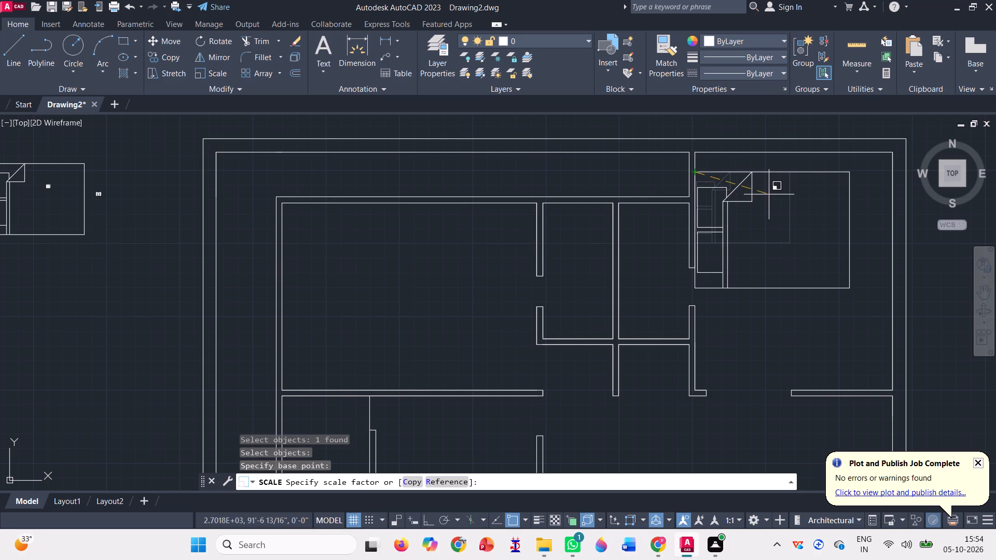
left_click_drag(769, 194, 755, 180)
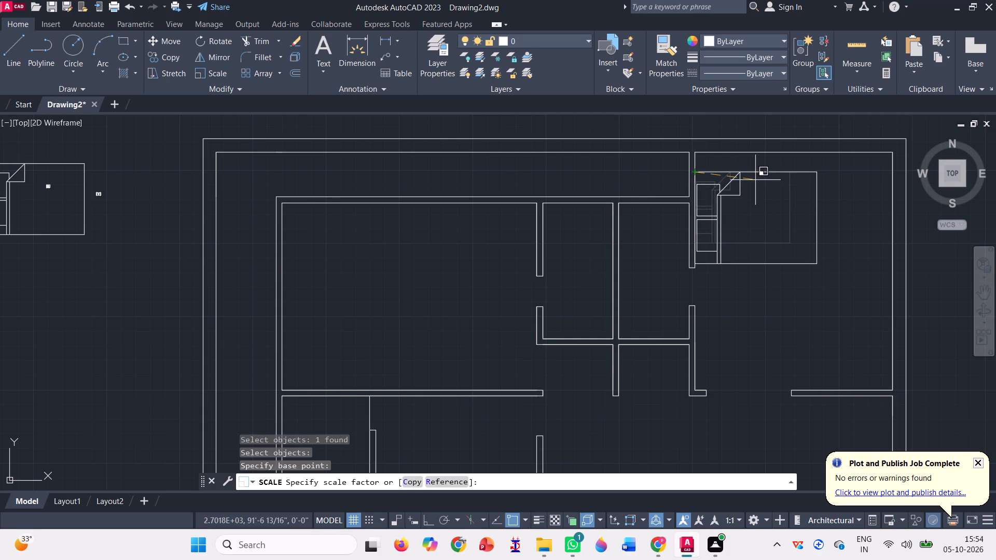
left_click(755, 180)
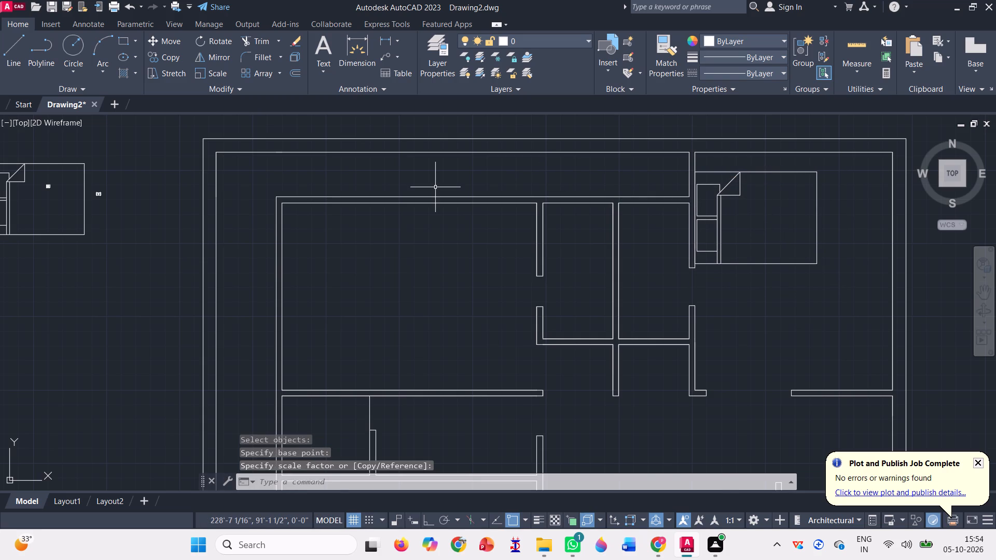
Rotate the bed outside the plan 90° counterclockwise about its upper-left corner, so the pillows lie along the bottom.
scroll(435, 187, "down", 2, "ctrl")
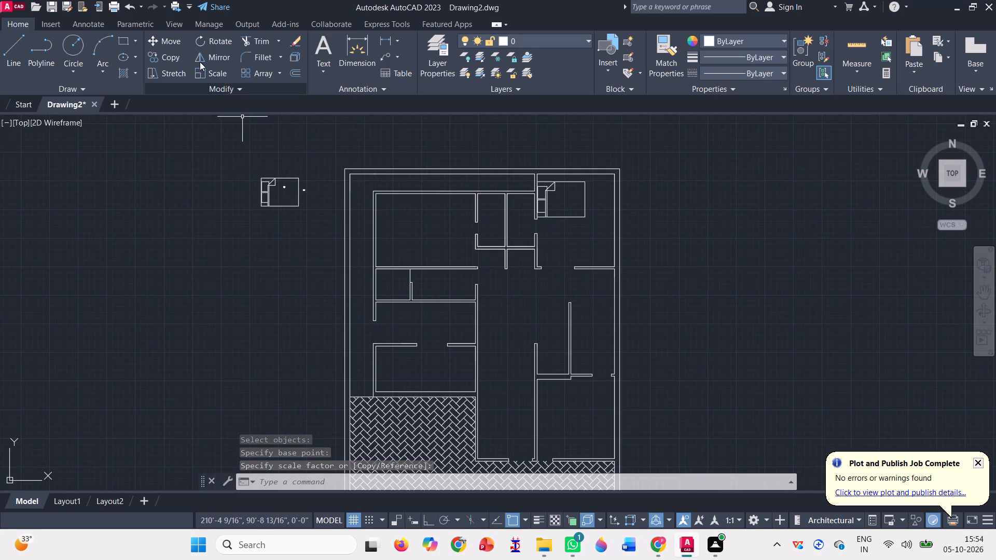
left_click(209, 36)
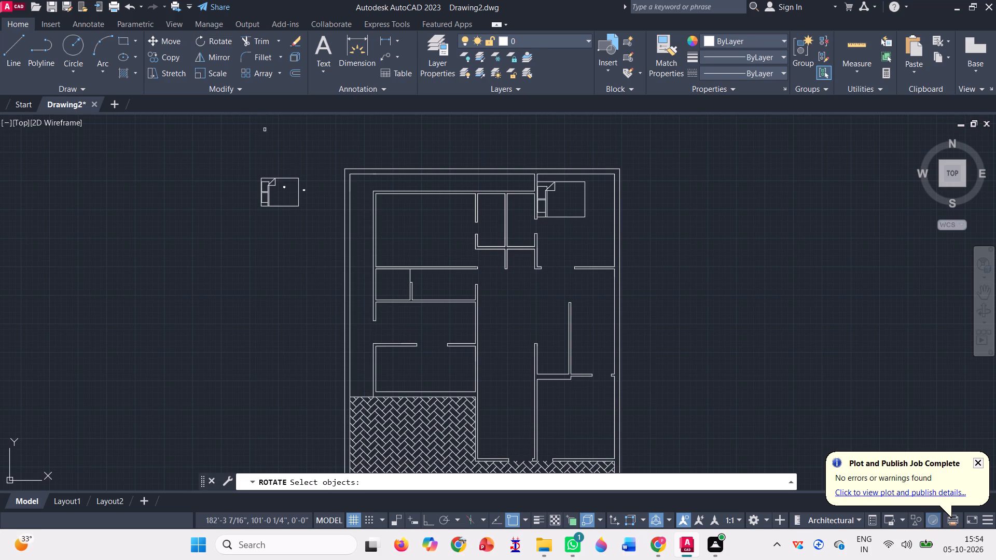
left_click(266, 195)
key("space")
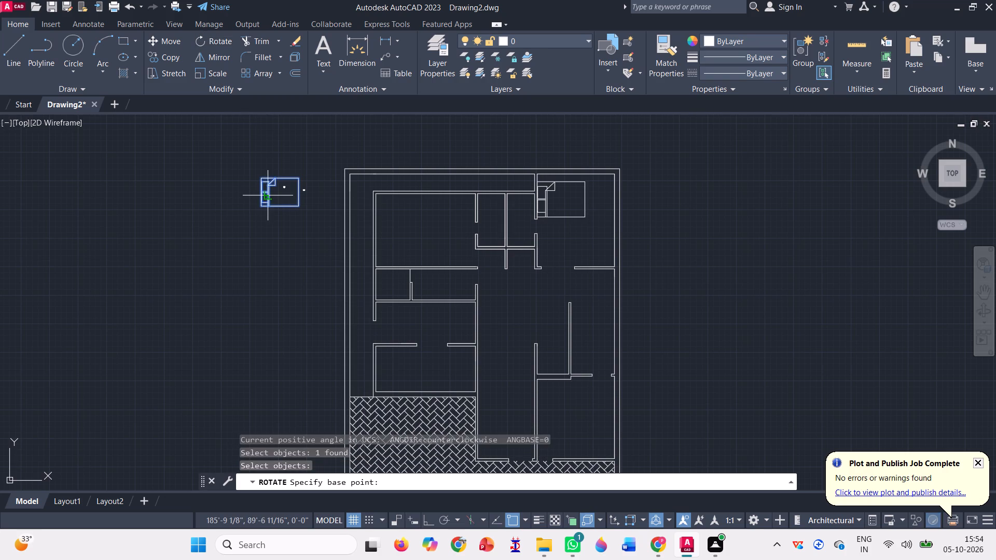
left_click(256, 176)
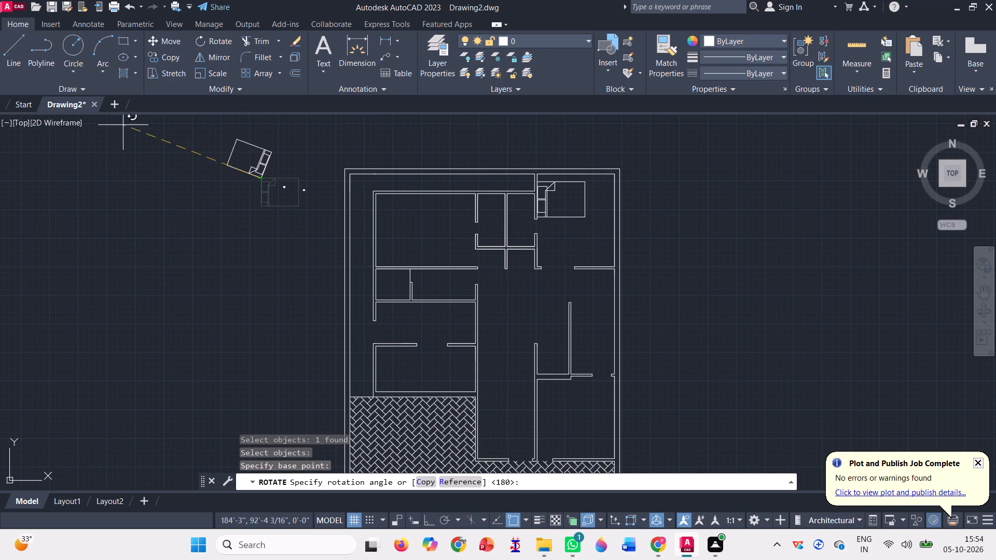
scroll(253, 225, "down", 4, "ctrl")
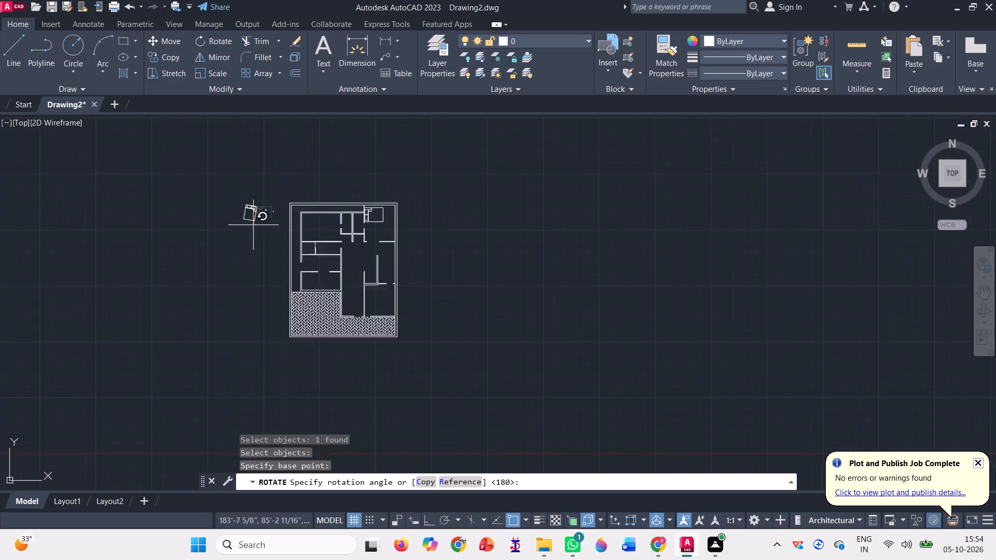
left_click(252, 171)
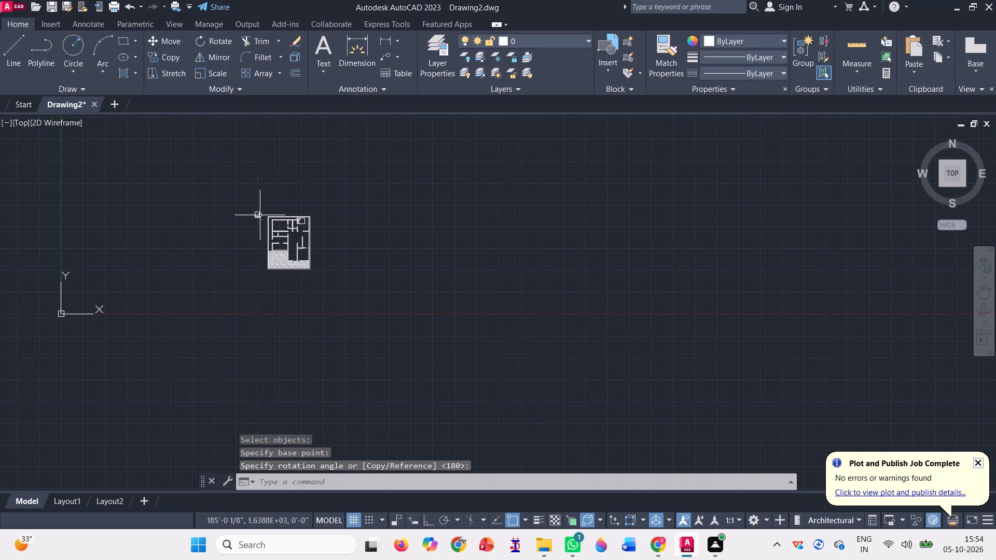
Scale the rotated bed outside the plan up to about 1.7 times its size from its lower-right corner.
scroll(247, 219, "up", 3, "ctrl")
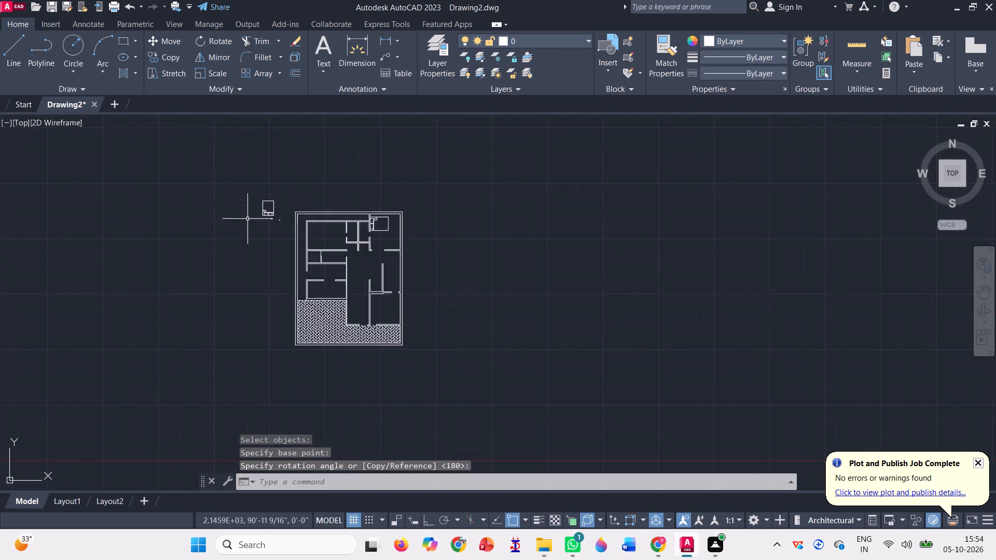
left_click(209, 73)
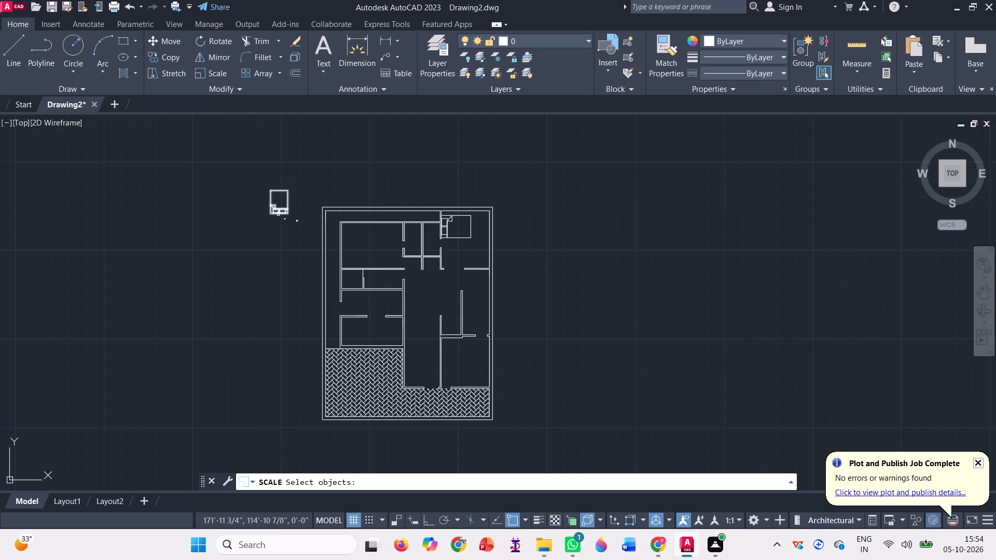
left_click(278, 214)
key("Return")
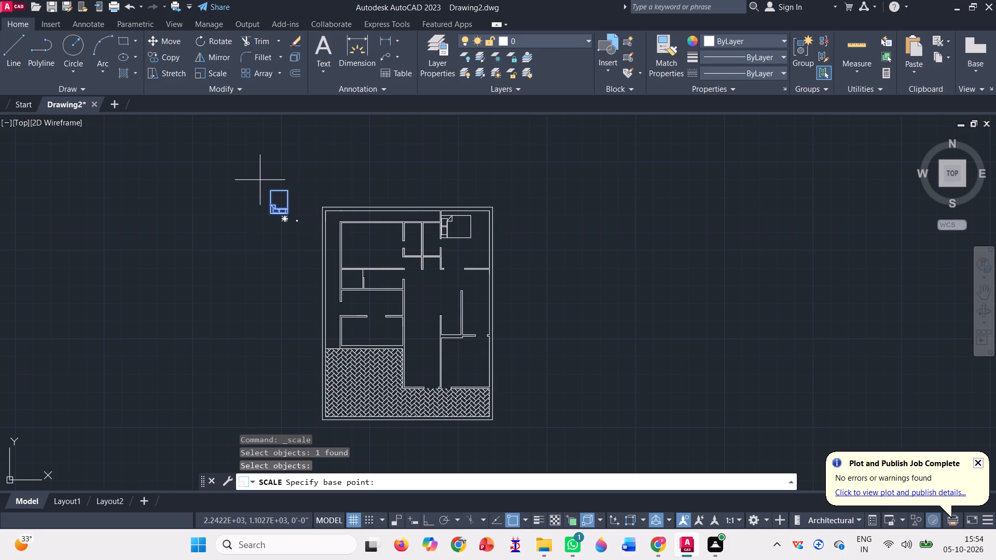
scroll(260, 180, "up", 2, "ctrl")
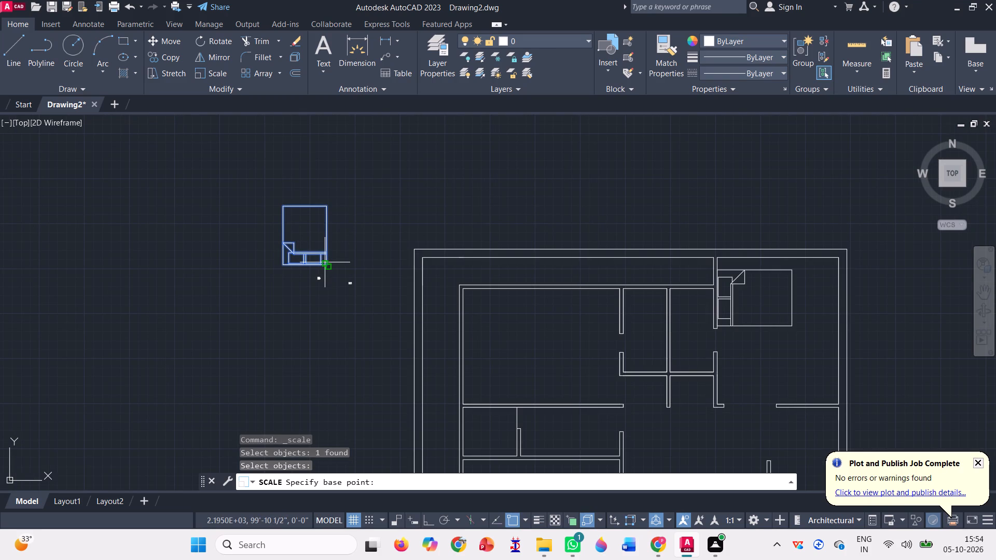
left_click(325, 262)
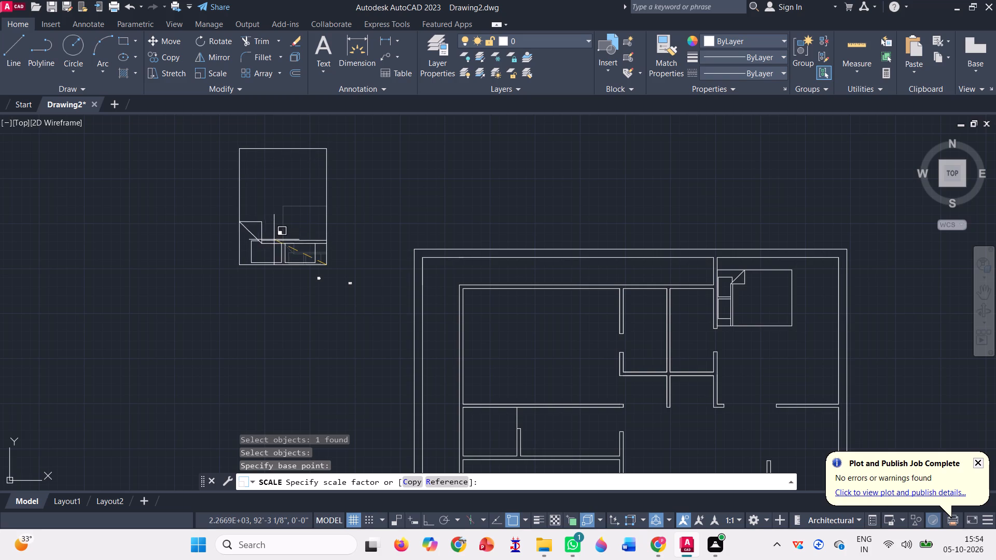
left_click(280, 243)
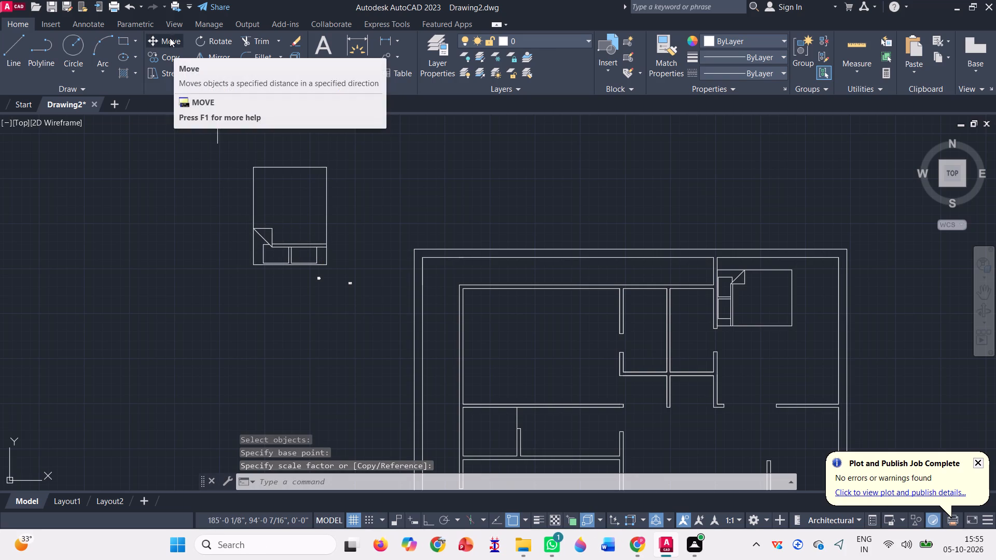
Move the enlarged bed from its headboard's midpoint onto the lower wall of the plan's upper-left bedroom.
left_click(170, 39)
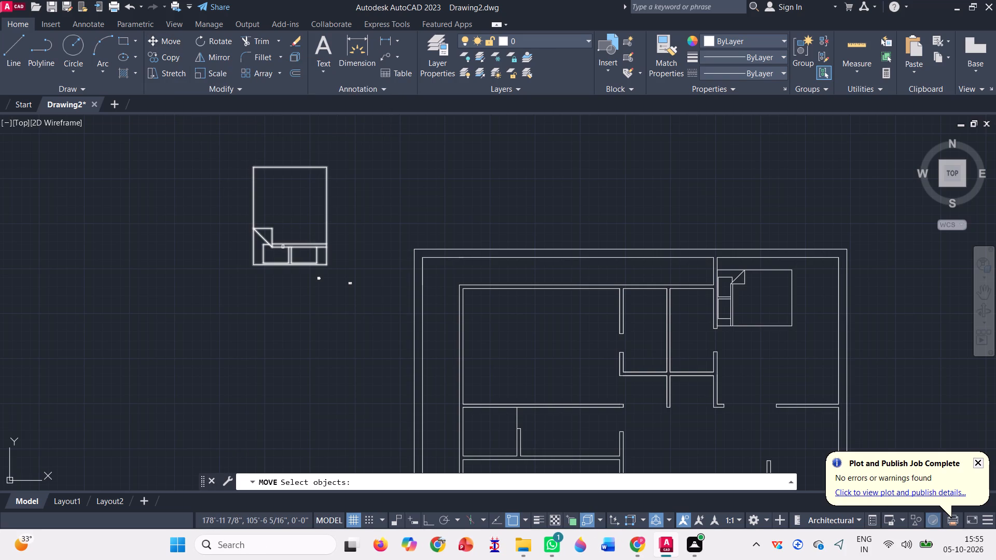
left_click(283, 247)
key("space")
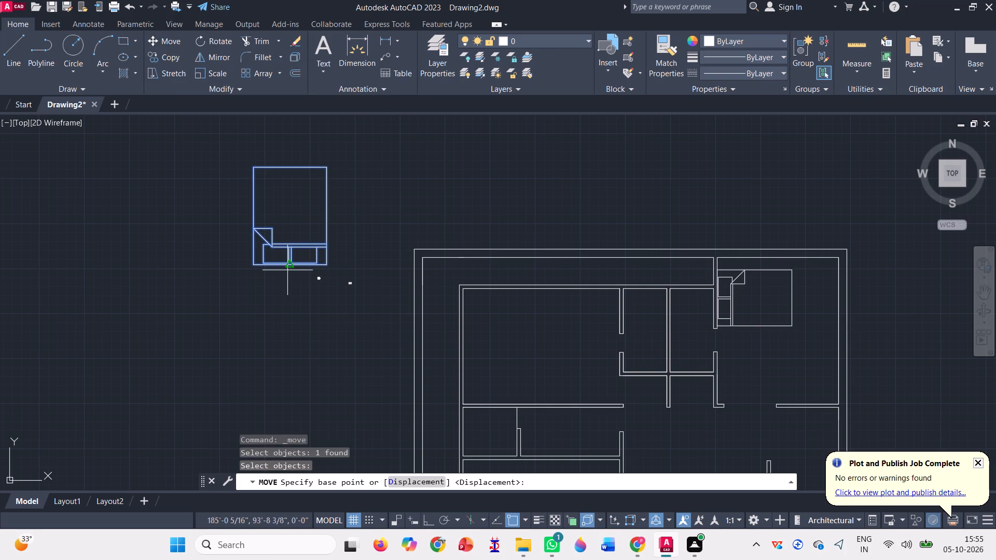
scroll(287, 270, "up", 3, "ctrl")
scroll(287, 270, "right", 1)
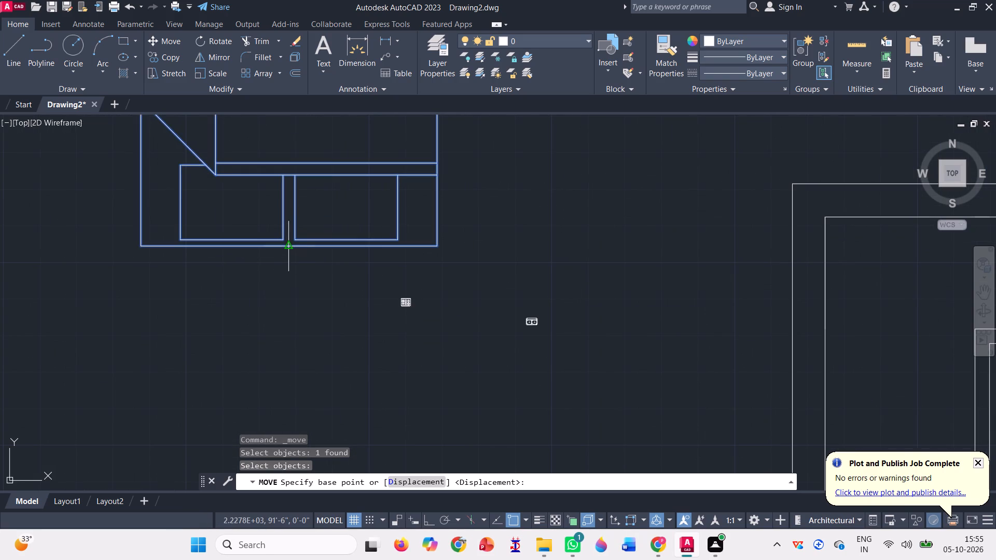
left_click(287, 249)
scroll(287, 249, "down", 4, "ctrl")
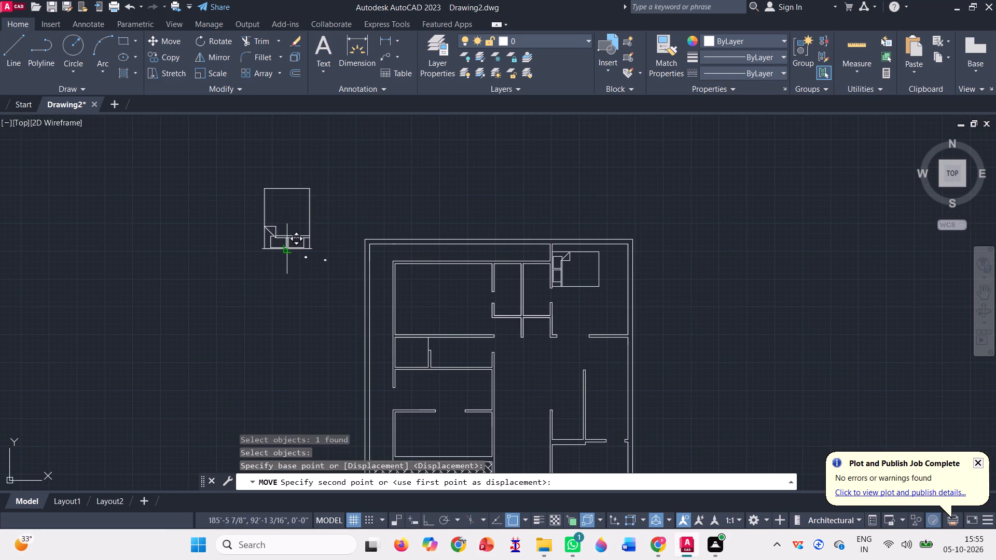
scroll(425, 338, "up", 2, "ctrl")
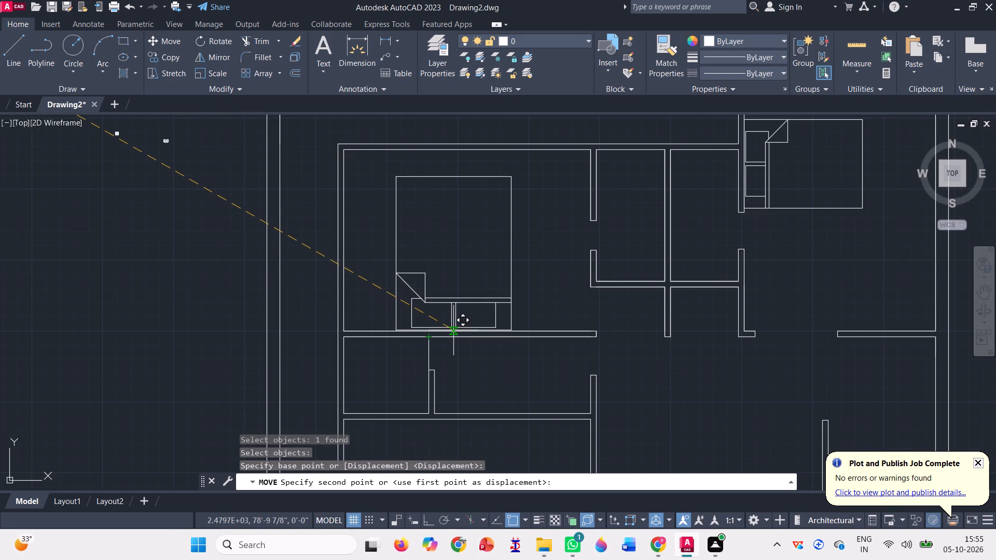
left_click(453, 330)
Scale the tiny stove and double-sink blocks together to roughly six times their size from the sink's top edge.
scroll(453, 330, "down", 3, "ctrl")
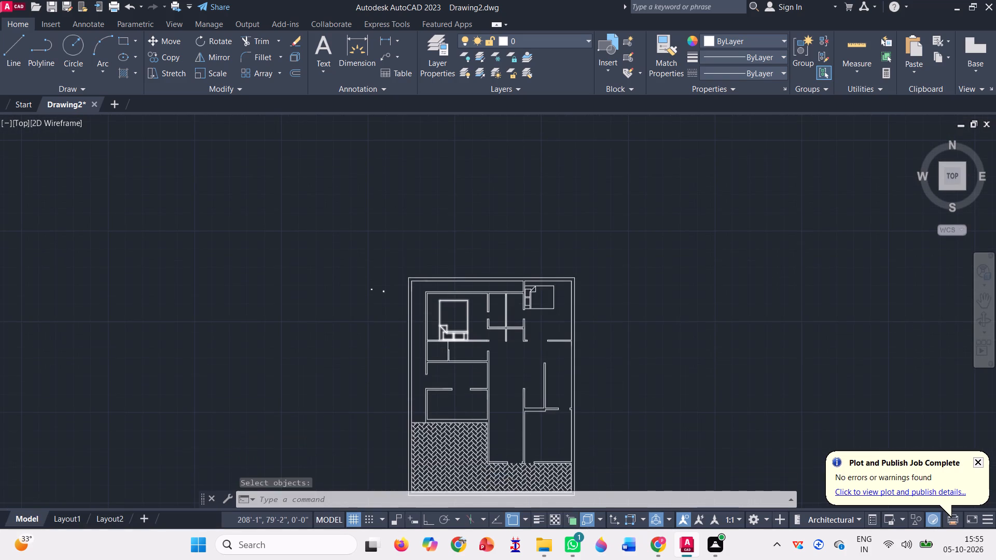
scroll(450, 244, "down", 1, "ctrl")
scroll(414, 270, "up", 4, "ctrl")
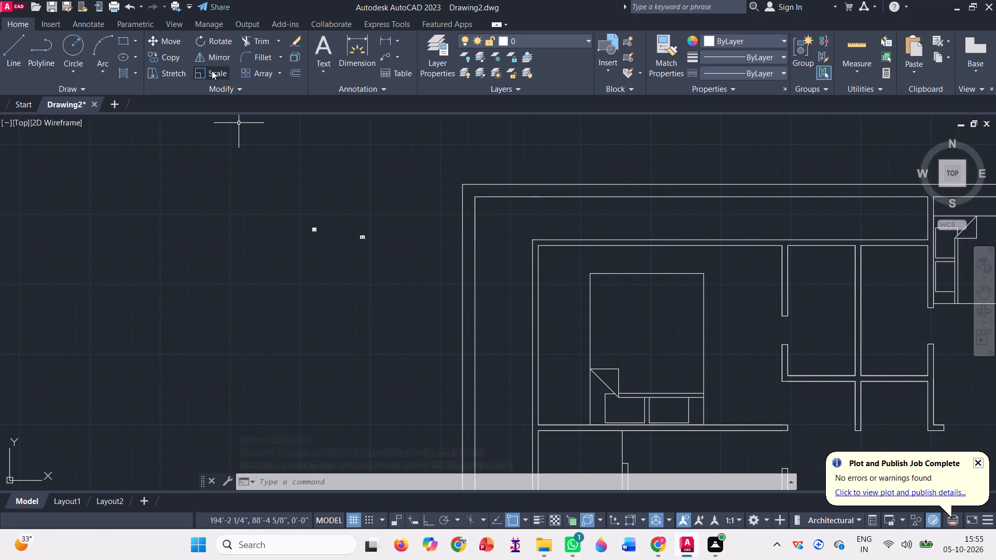
left_click(212, 71)
left_click_drag(362, 239, 313, 230)
left_click(313, 230)
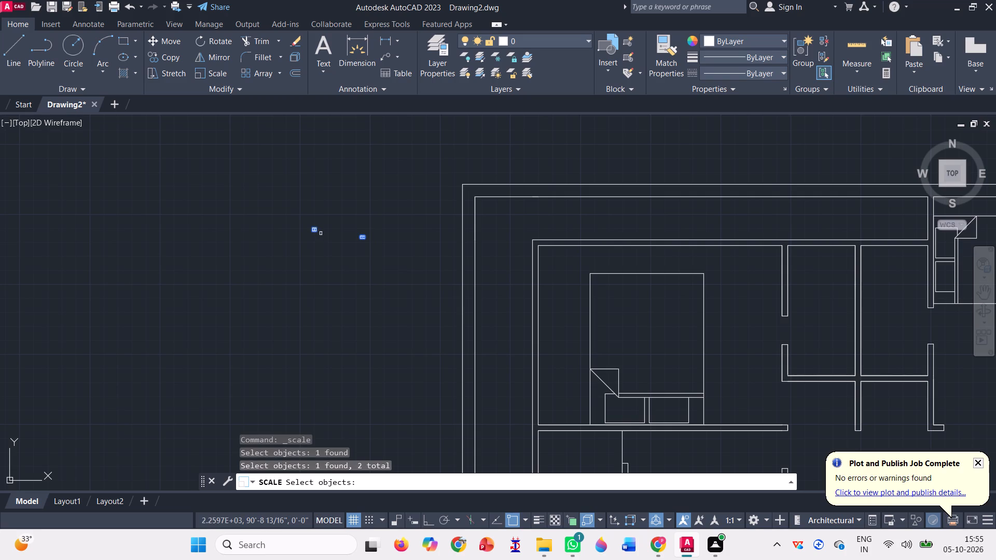
key("space")
left_click_drag(363, 233, 279, 337)
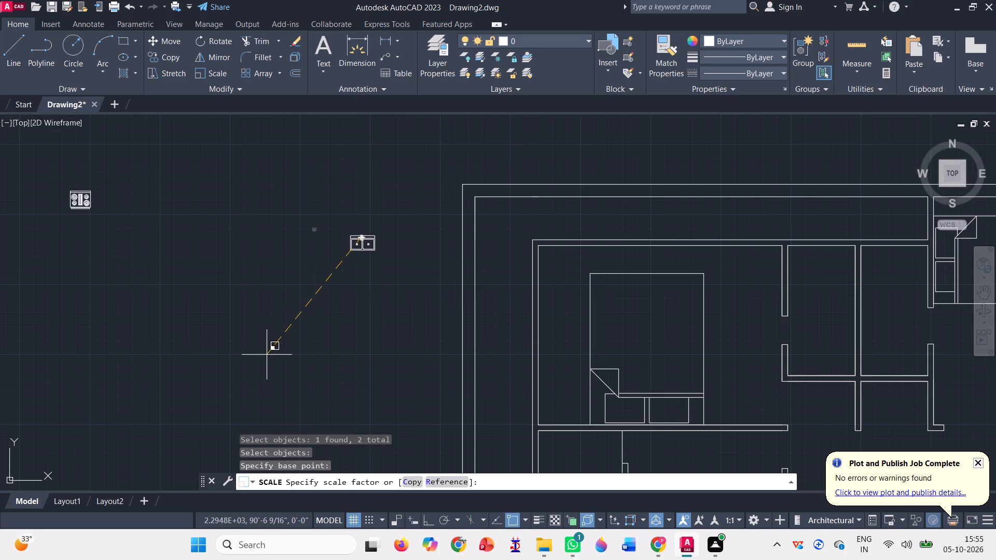
left_click(267, 355)
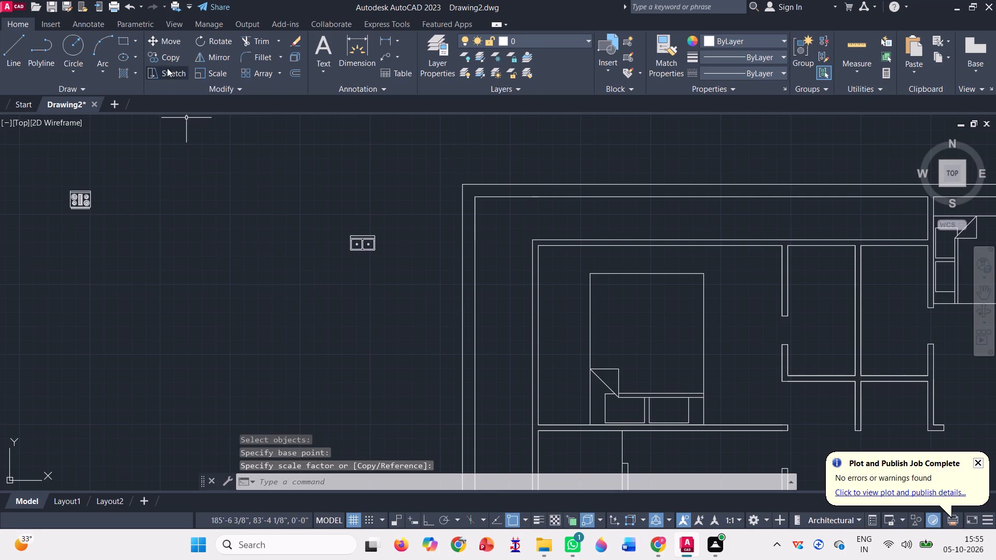
Move the stove by its top edge's midpoint into the kitchen, placing it across the lower wall above the hatched area.
left_click(171, 43)
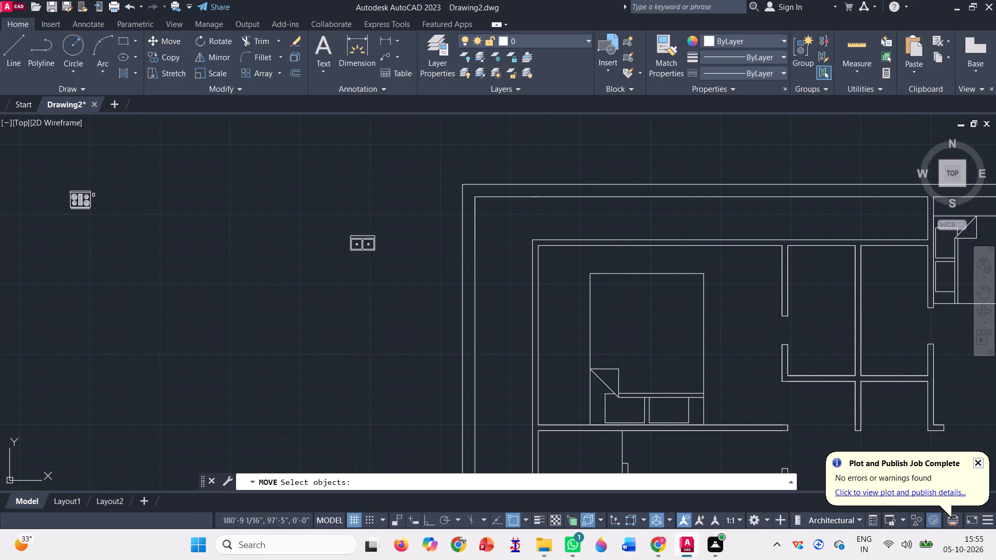
left_click(86, 201)
key("space")
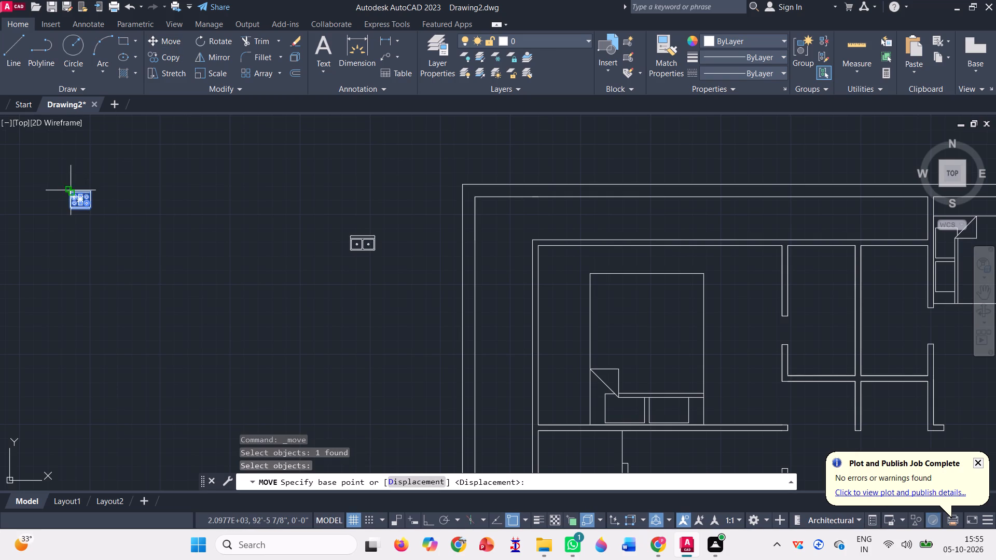
scroll(64, 189, "up", 4, "ctrl")
left_click(161, 201)
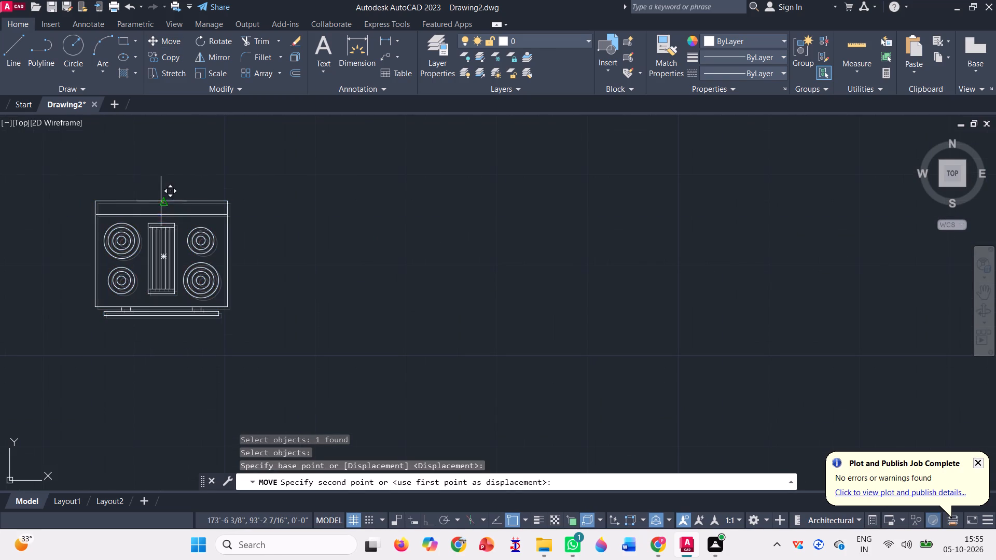
scroll(161, 201, "down", 5, "ctrl")
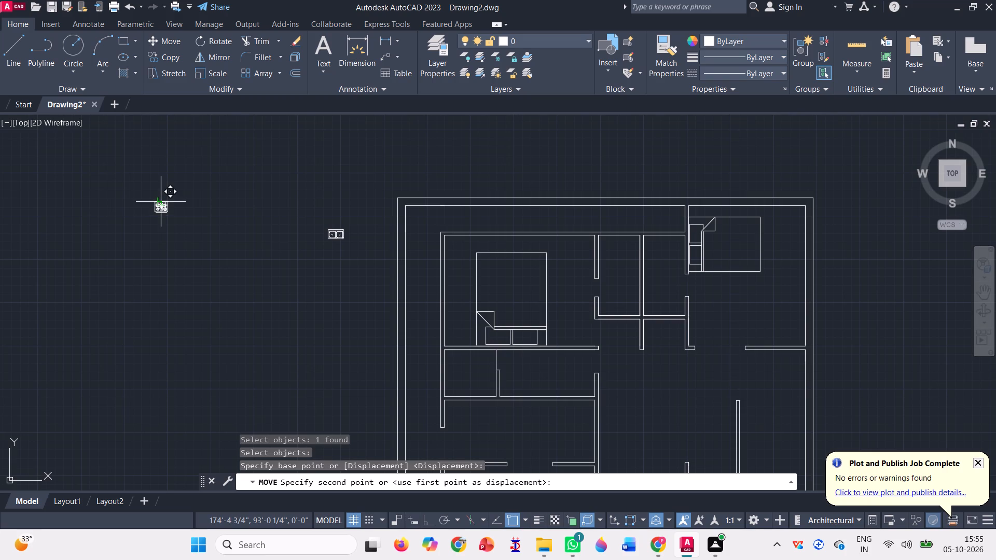
scroll(314, 214, "down", 3, "ctrl")
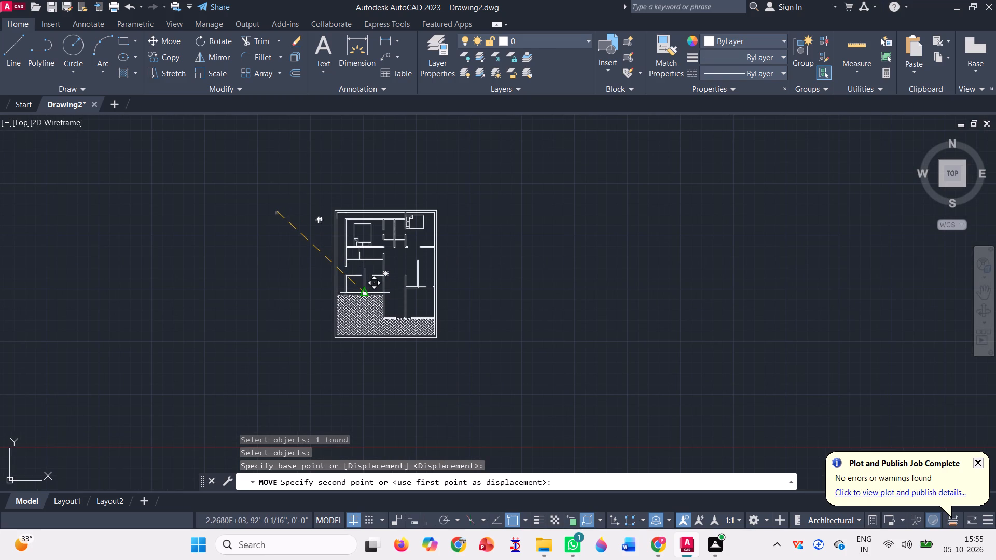
scroll(361, 291, "up", 4, "ctrl")
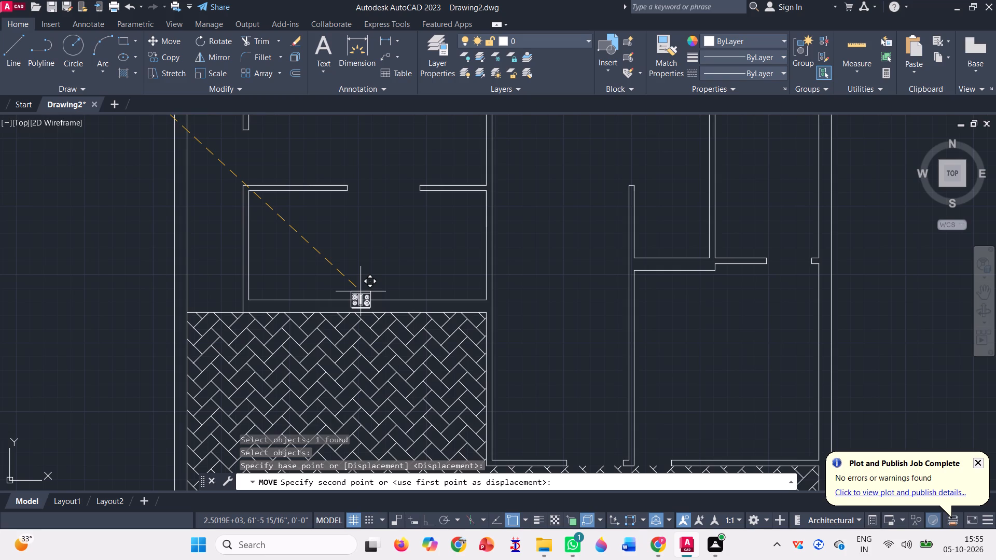
scroll(361, 299, "up", 3, "ctrl")
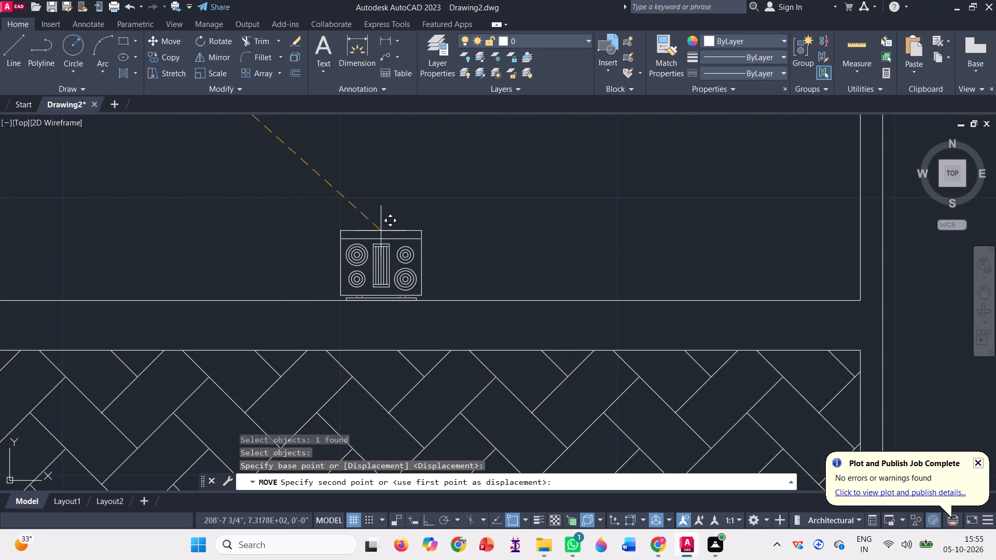
left_click(371, 271)
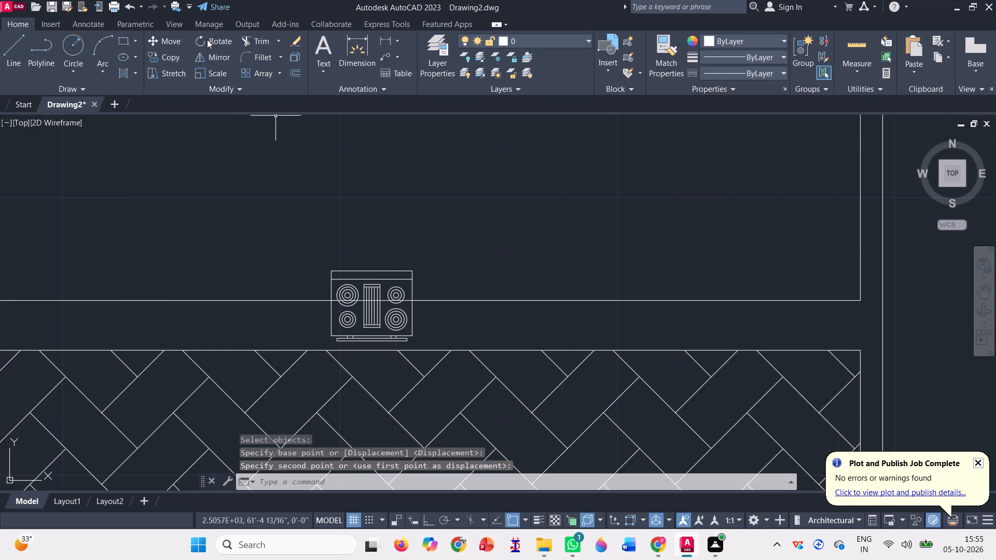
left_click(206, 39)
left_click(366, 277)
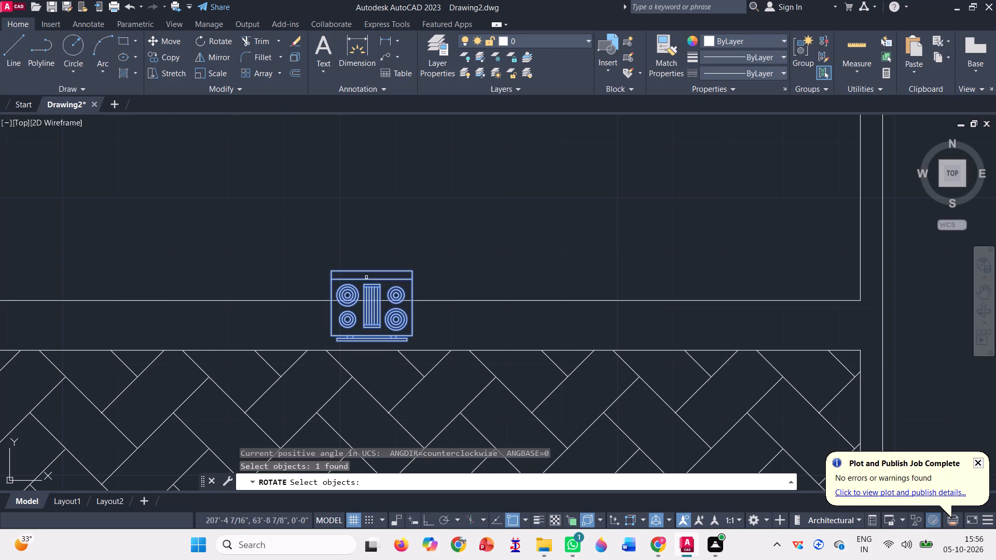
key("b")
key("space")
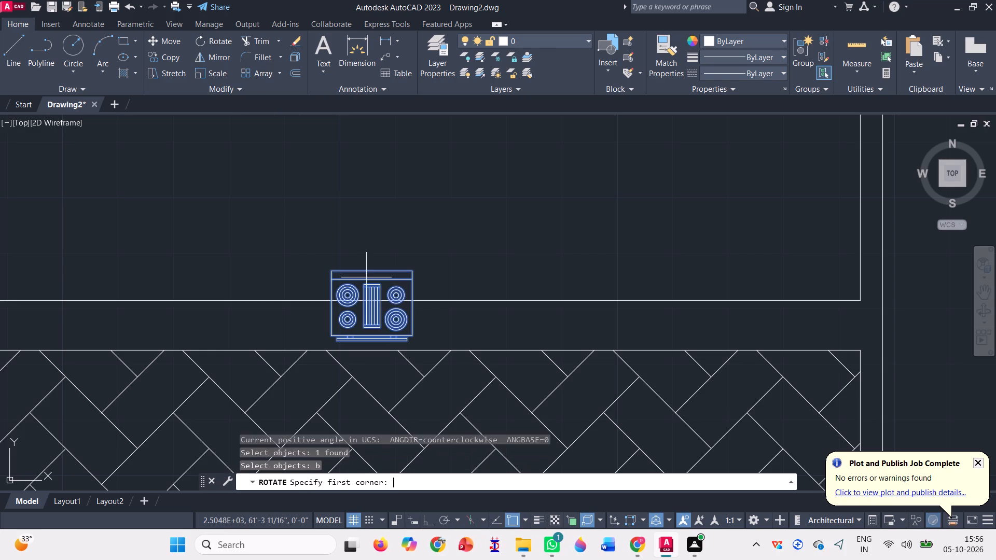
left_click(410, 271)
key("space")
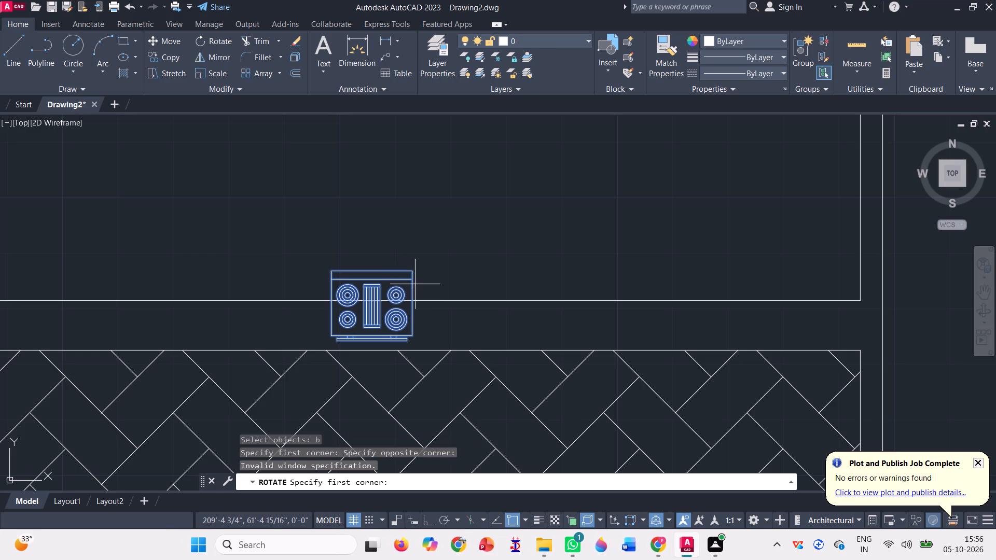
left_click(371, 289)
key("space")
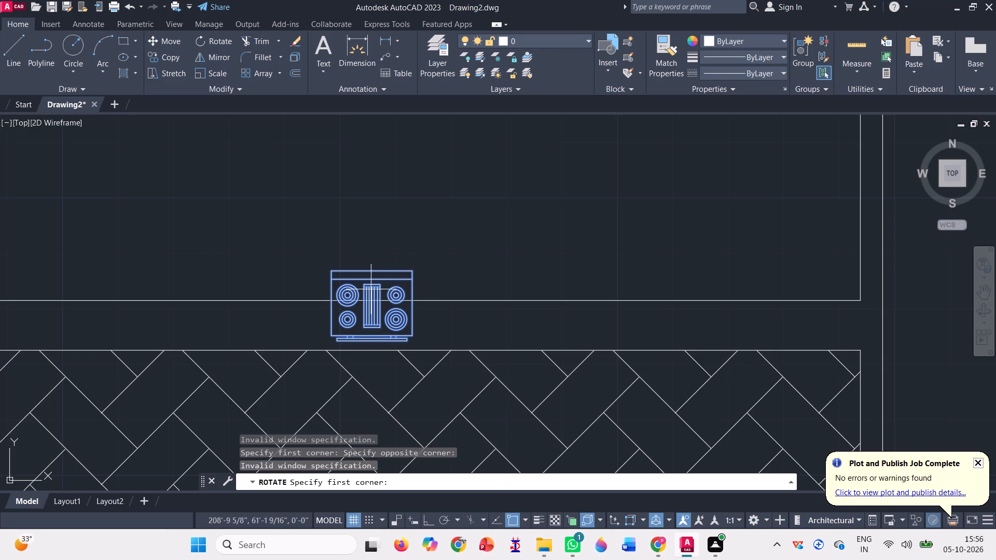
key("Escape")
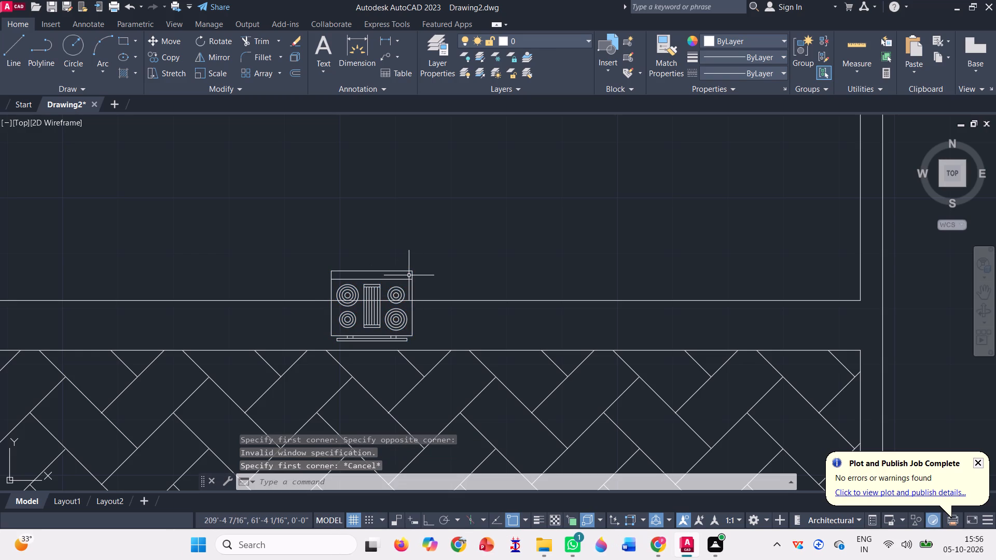
Rotate the kitchen stove 180° about its upper-right corner so its back edge faces the lower wall.
key("space")
left_click(364, 296)
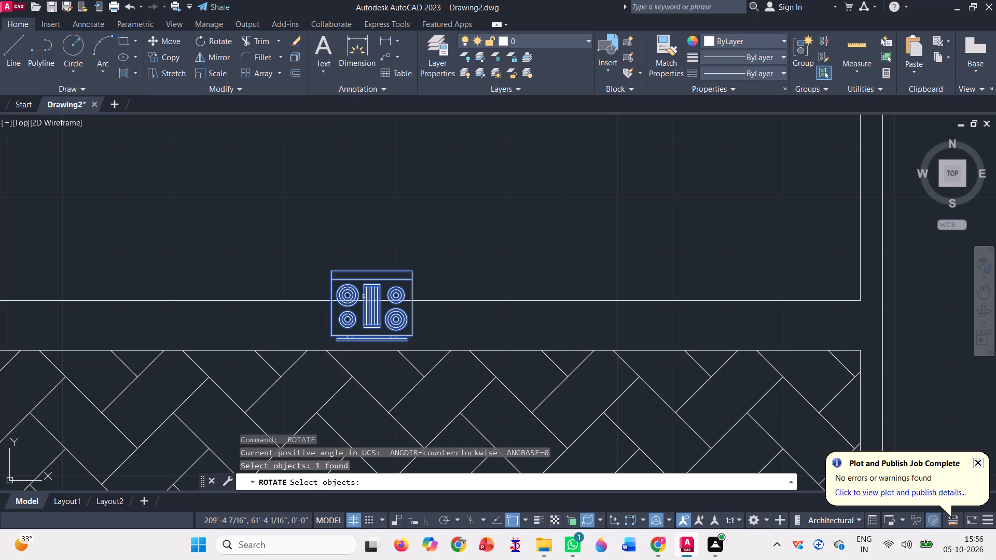
key("space")
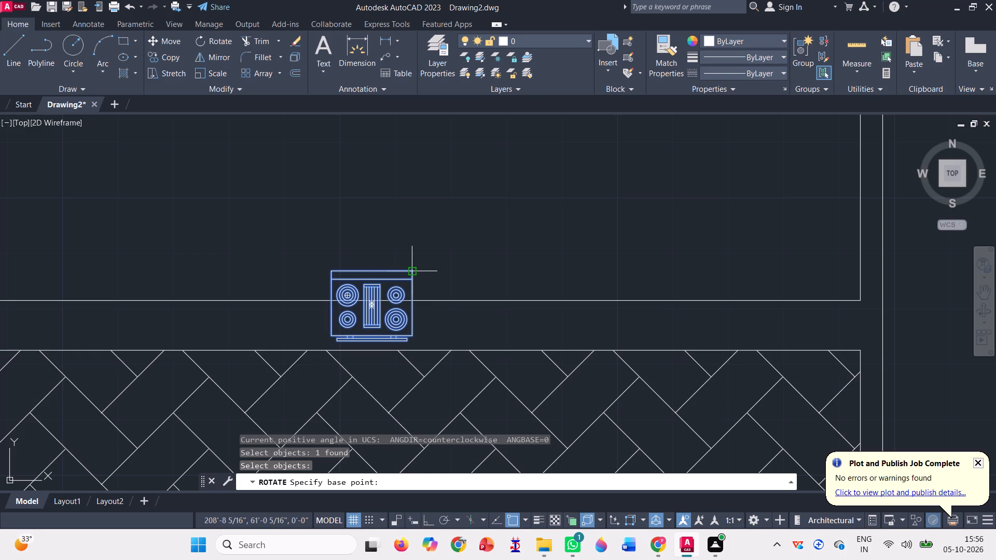
left_click_drag(410, 272, 328, 320)
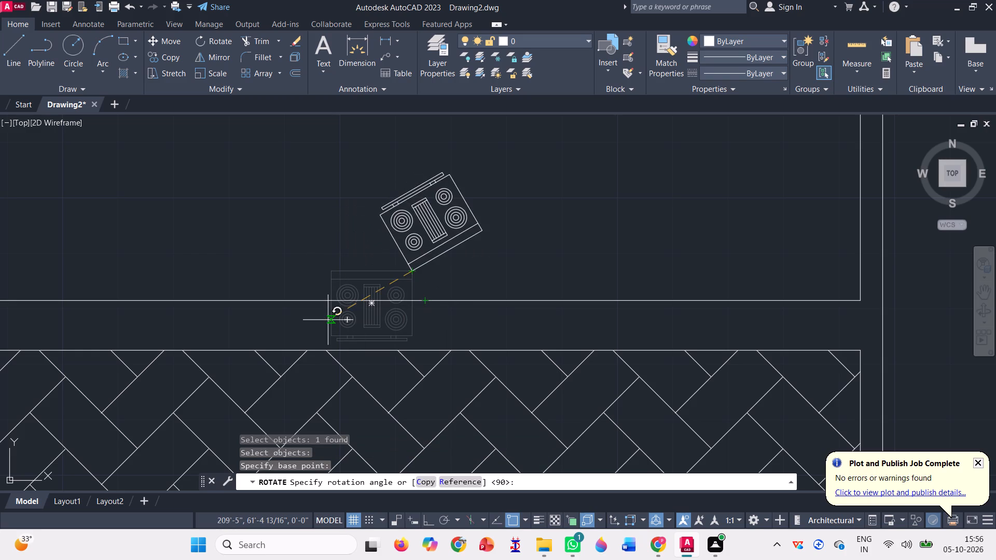
left_click(283, 270)
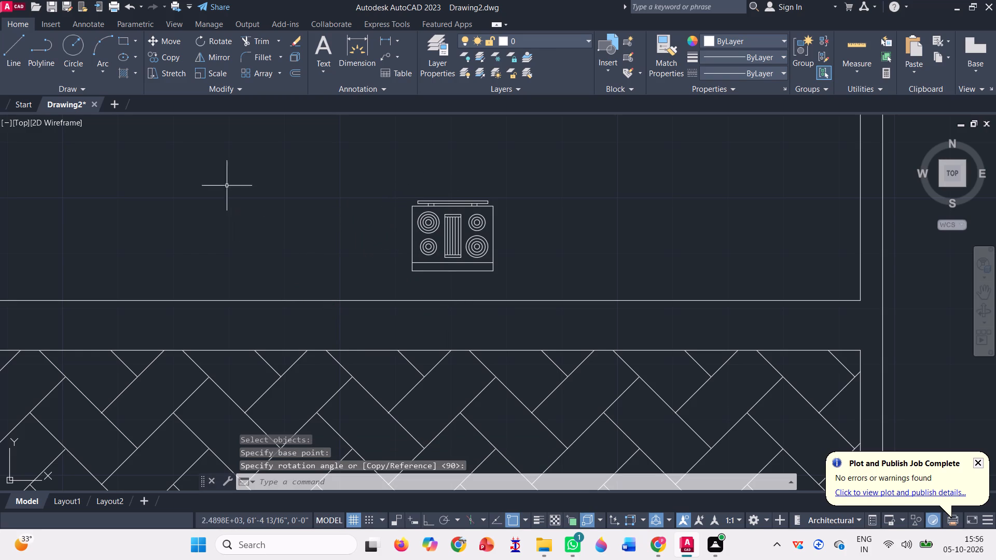
Scale the kitchen stove up to about 2.1 times its size from its lower-right burner, filling the gap to the lower wall.
left_click(196, 68)
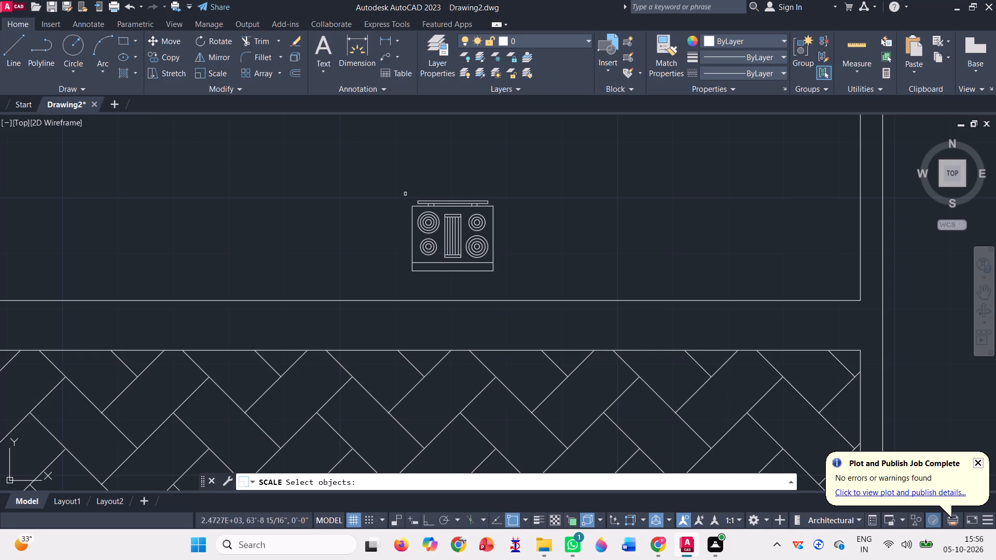
left_click(471, 241)
key("space")
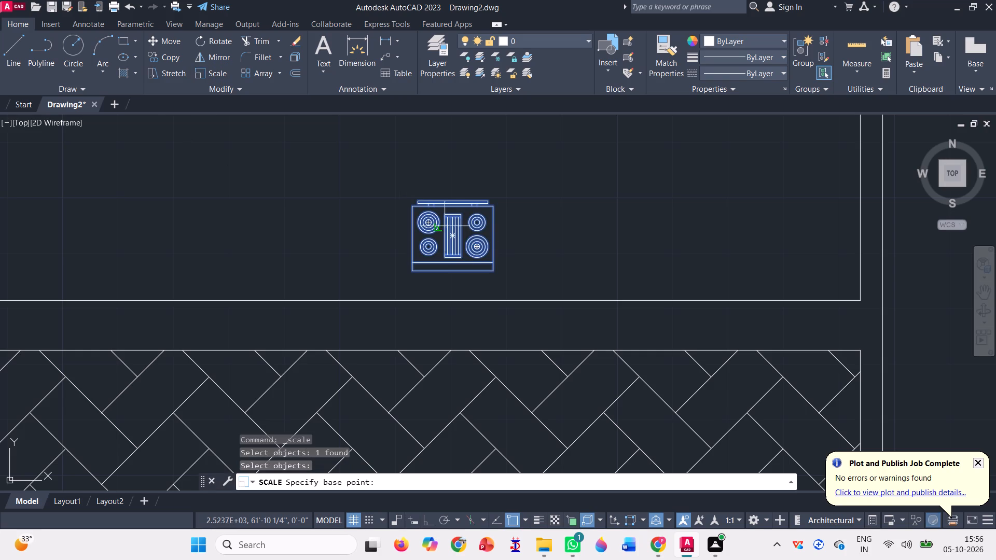
left_click(474, 247)
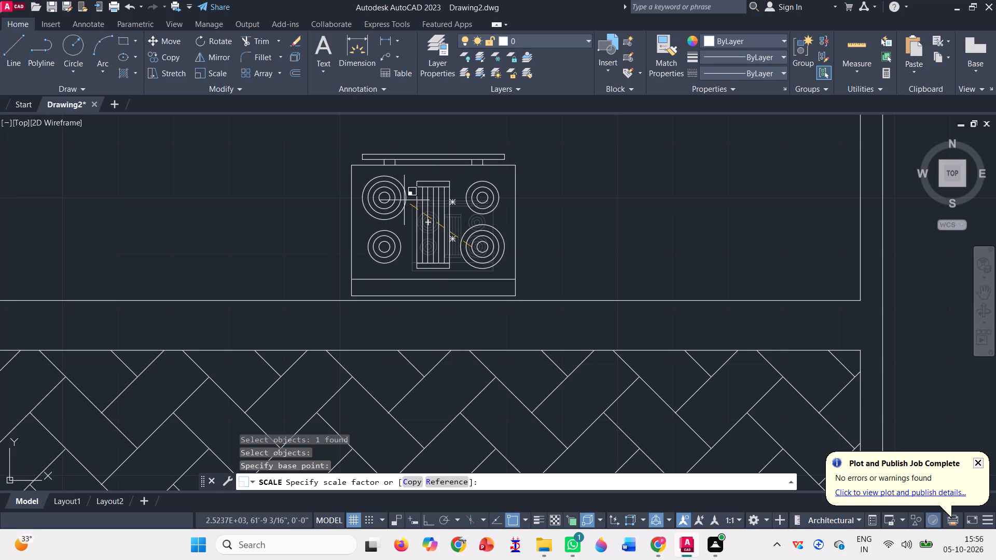
left_click(401, 198)
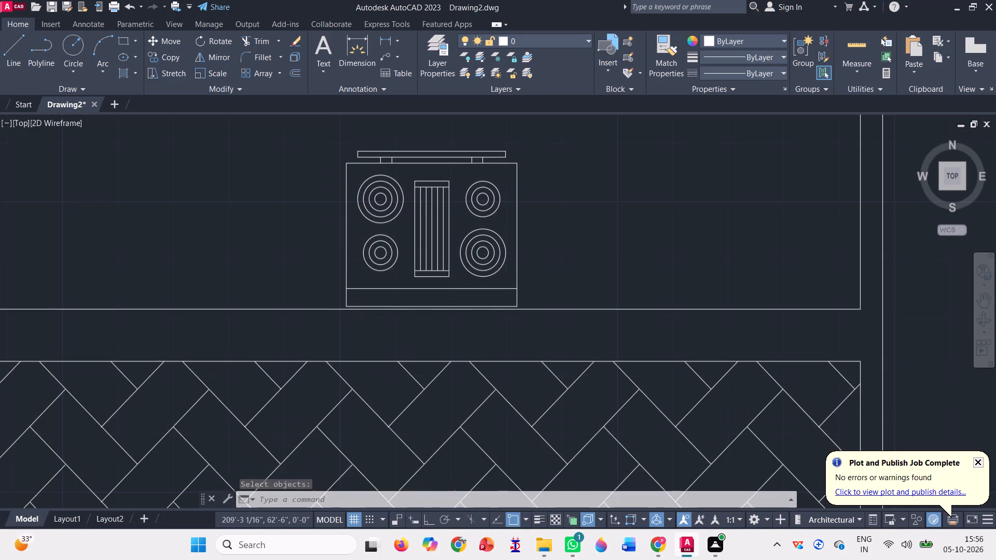
Scale the double sink outside the plan up to roughly three times its size from its upper-right corner.
scroll(401, 198, "down", 5, "ctrl")
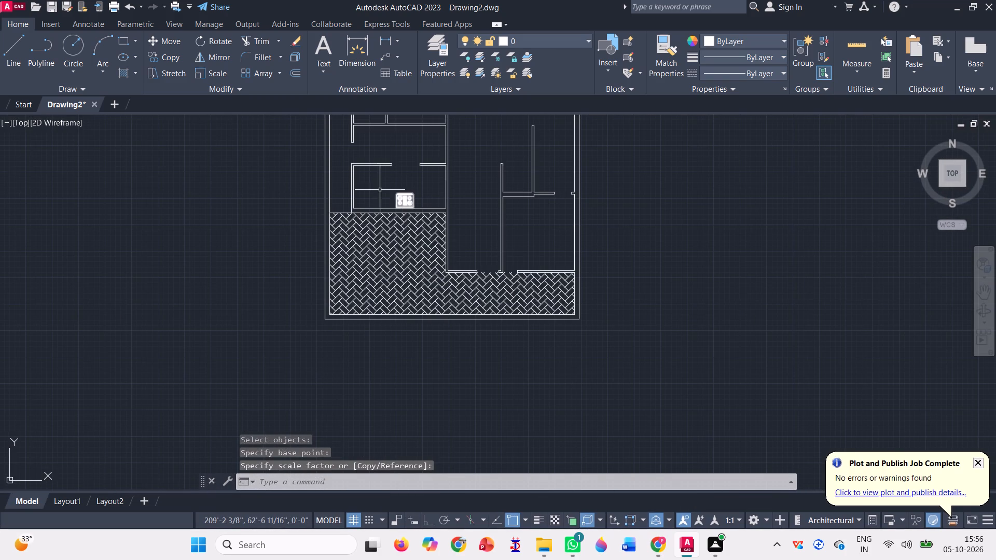
left_click(982, 297)
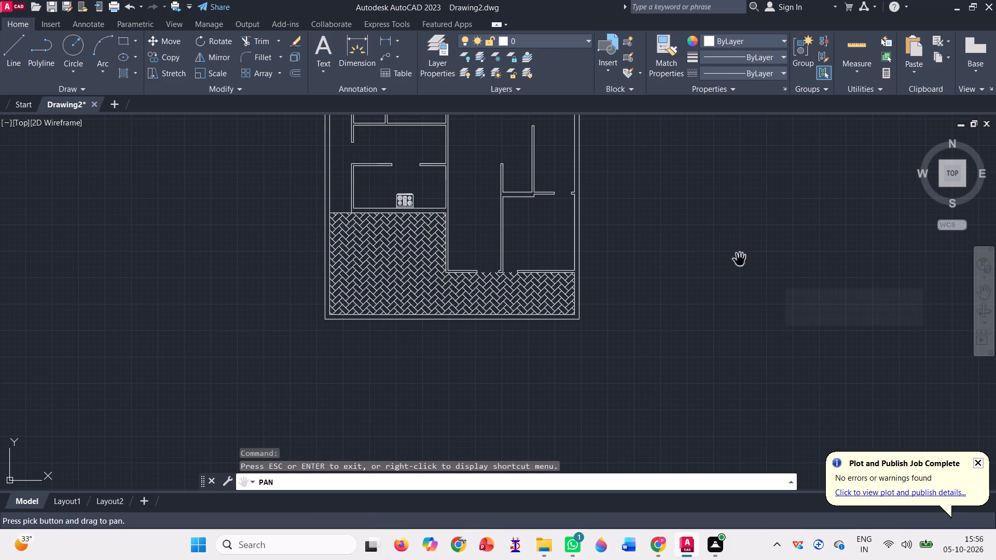
left_click_drag(688, 232, 694, 347)
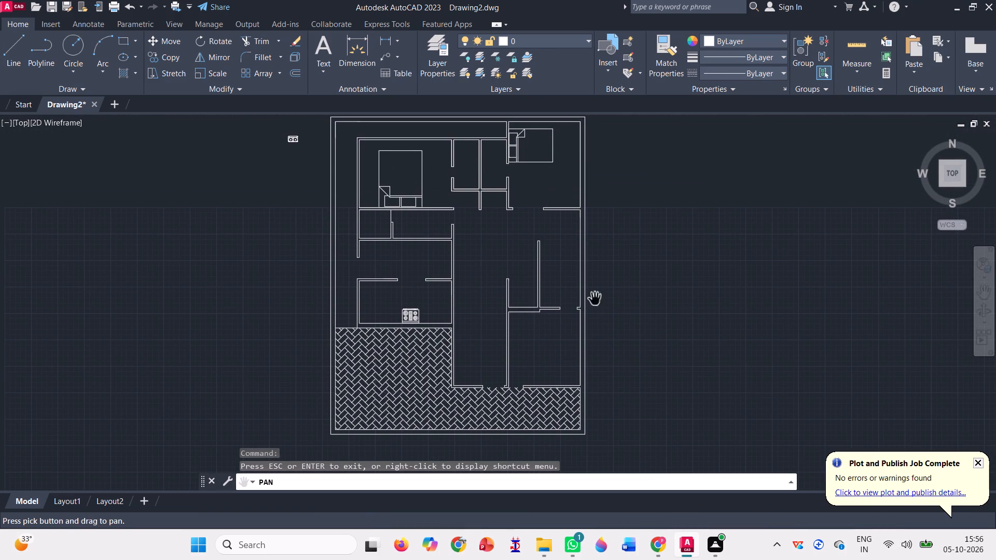
key("Escape")
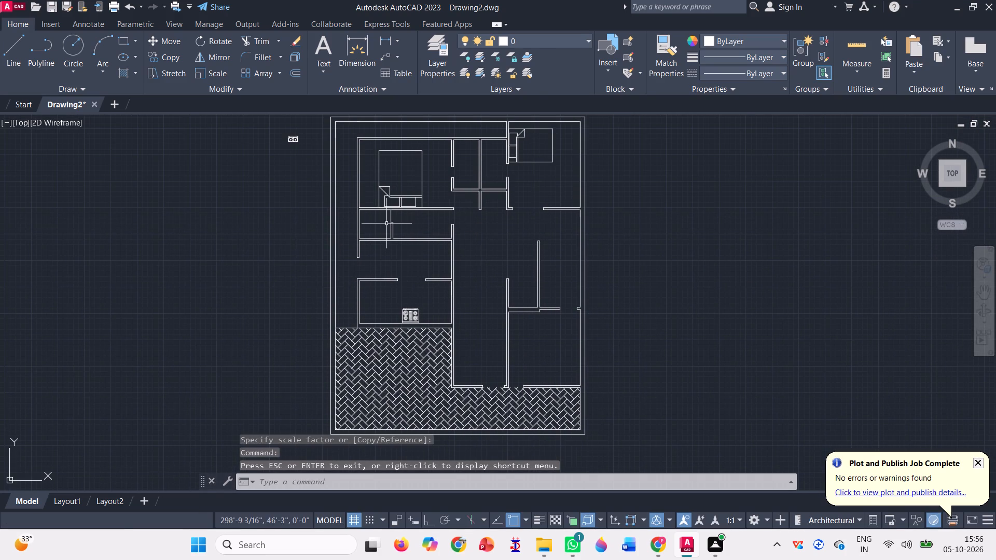
left_click(216, 69)
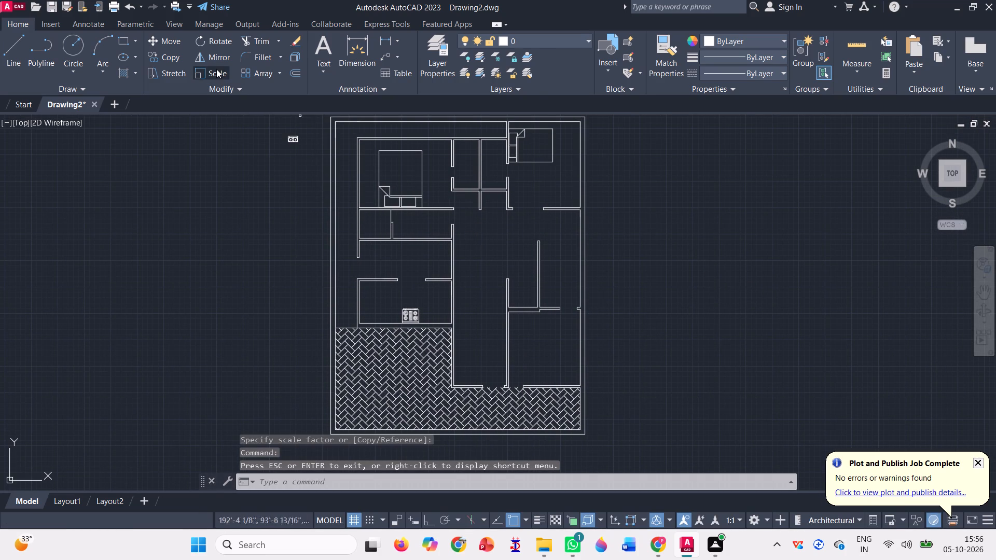
left_click(297, 140)
key("space")
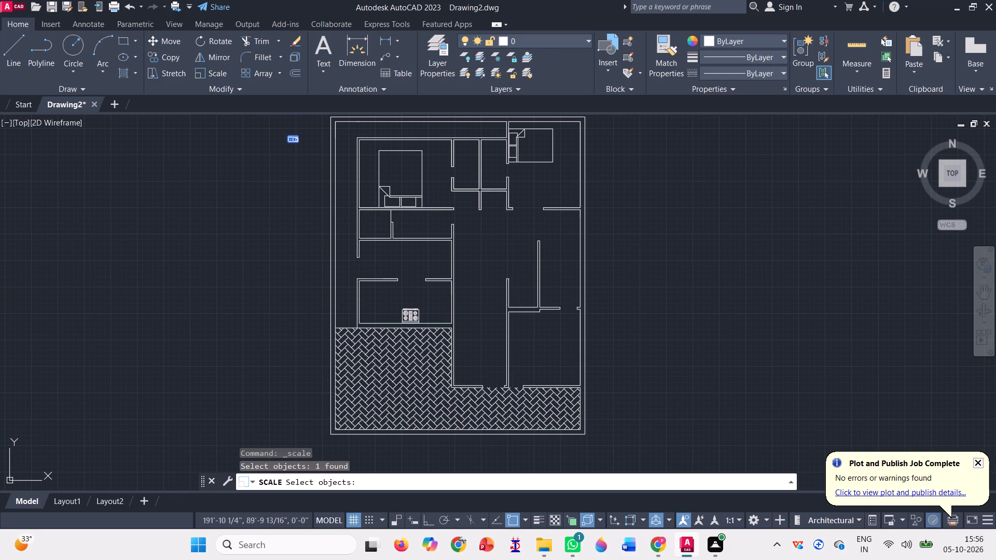
left_click_drag(297, 135, 287, 150)
left_click(287, 150)
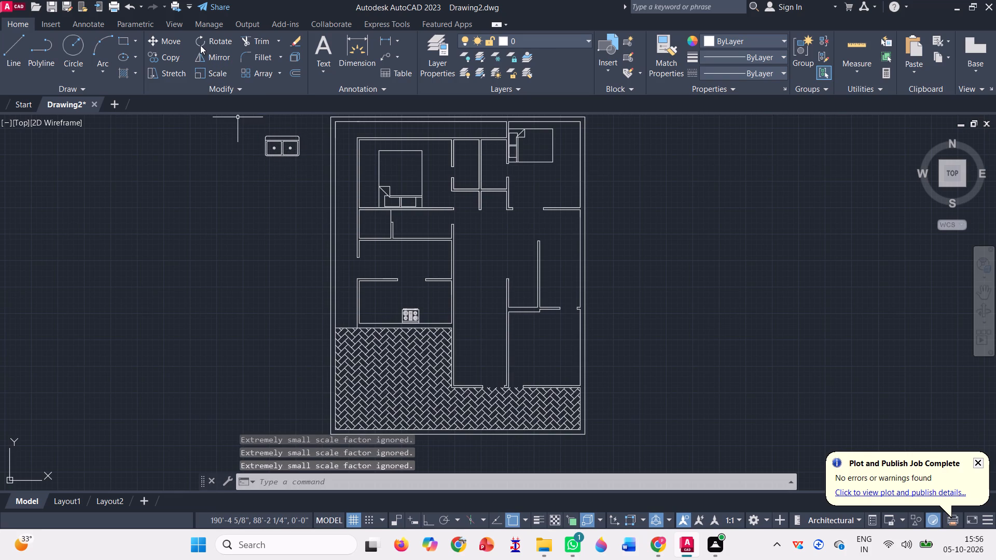
Rotate the enlarged double sink 90° clockwise about its upper-right corner with Ortho on, so its basins stack vertically.
left_click(205, 41)
left_click_drag(279, 149, 302, 143)
left_click_drag(302, 143, 278, 146)
left_click(278, 146)
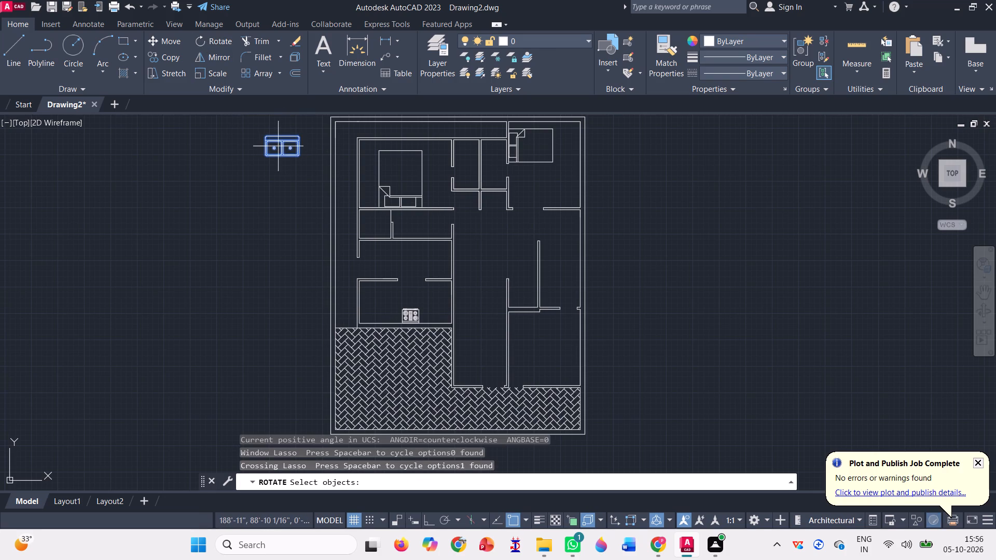
left_click(308, 140)
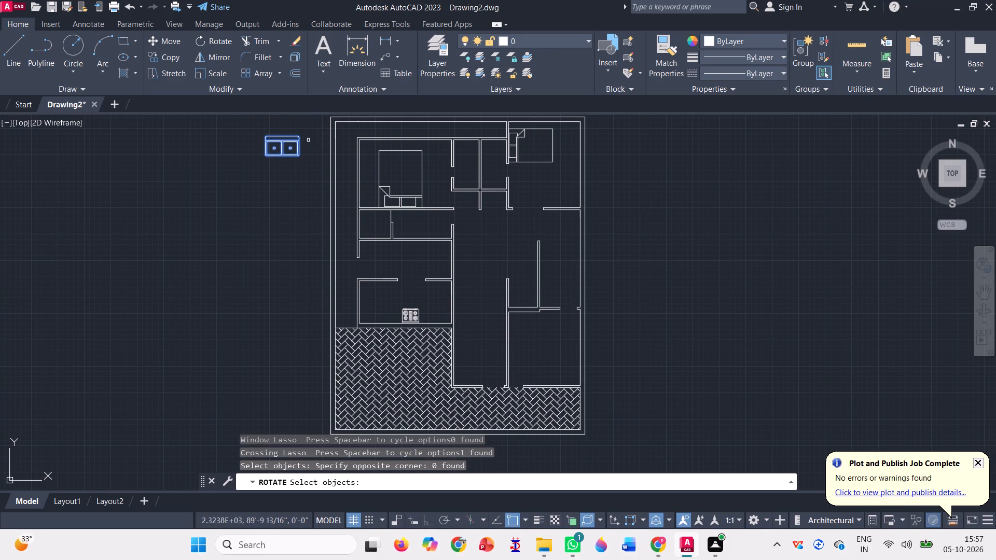
key("space")
left_click(297, 136)
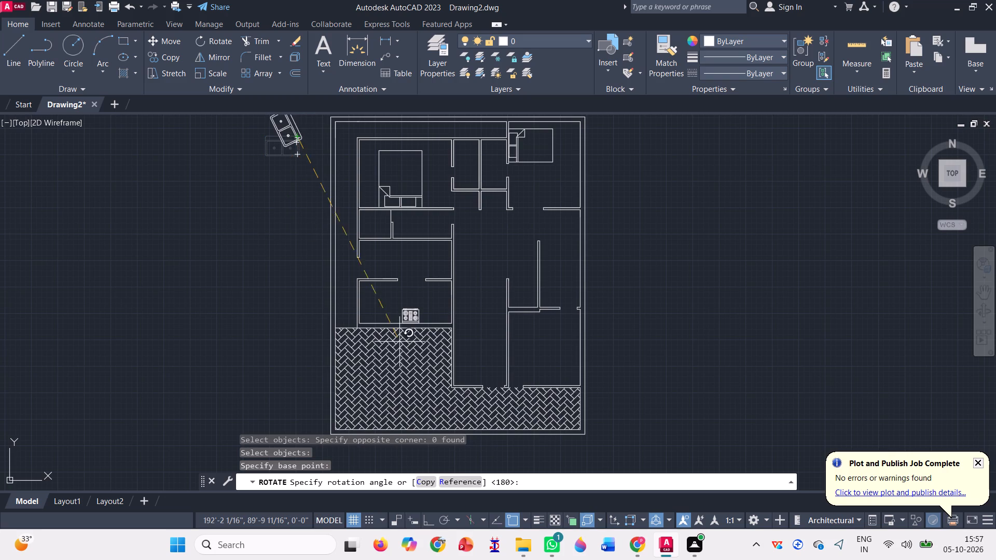
left_click(423, 516)
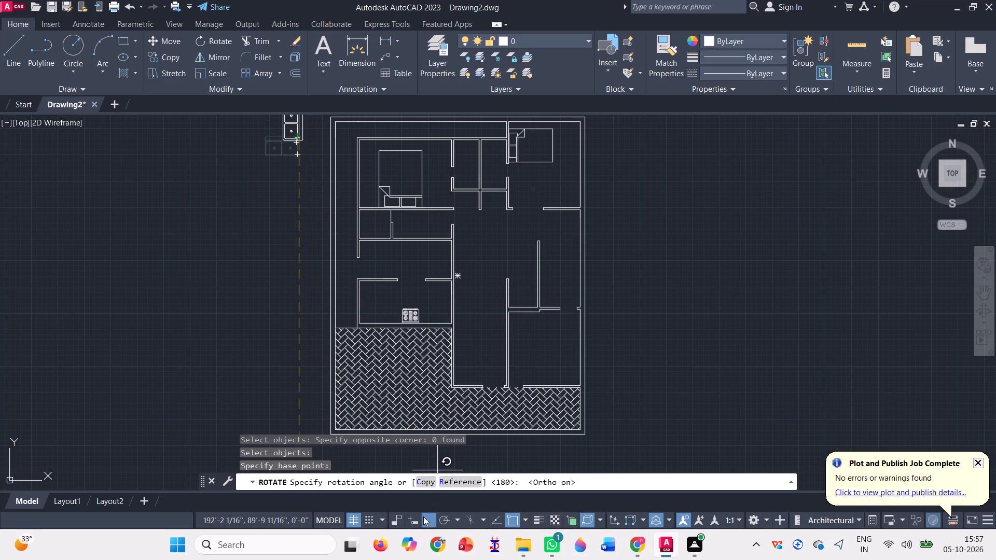
left_click(278, 341)
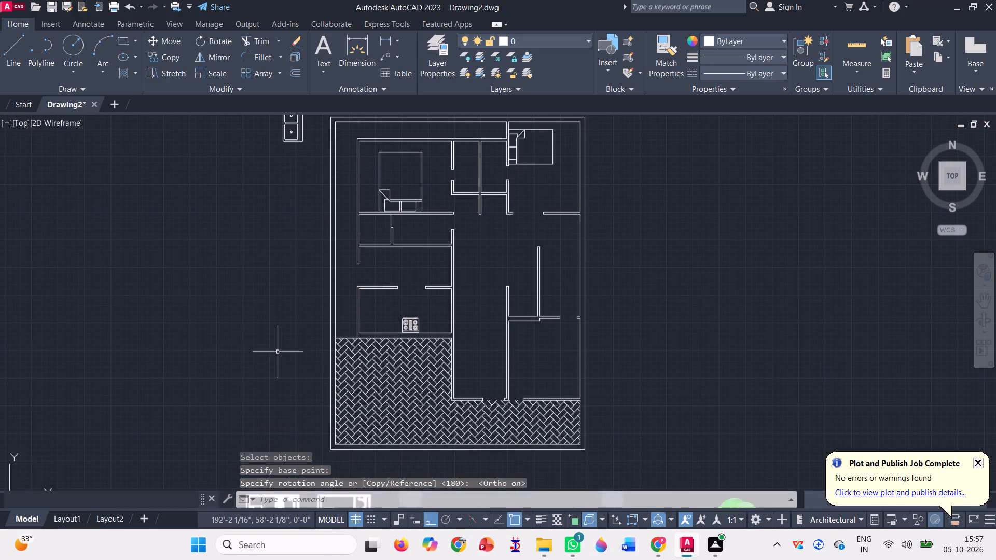
Move the double sink into the kitchen with Ortho off, placing its back edge against the wall opposite the kitchen's outer side wall.
left_click(156, 47)
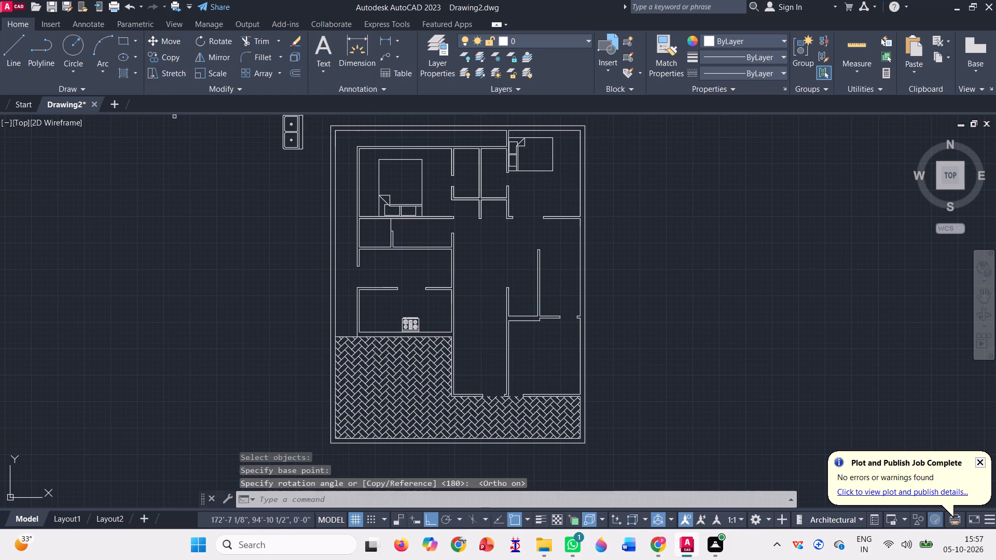
left_click(297, 136)
key("space")
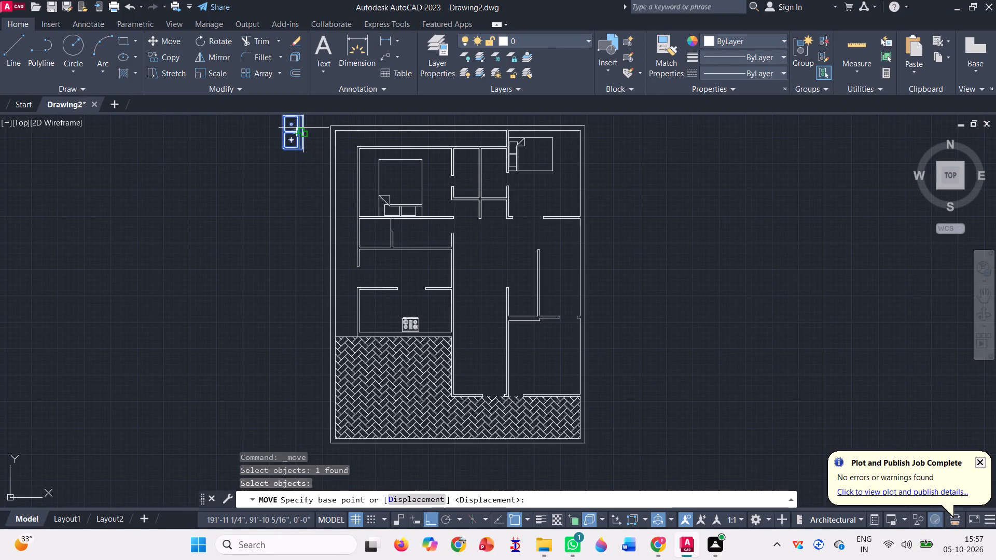
left_click_drag(303, 128, 437, 252)
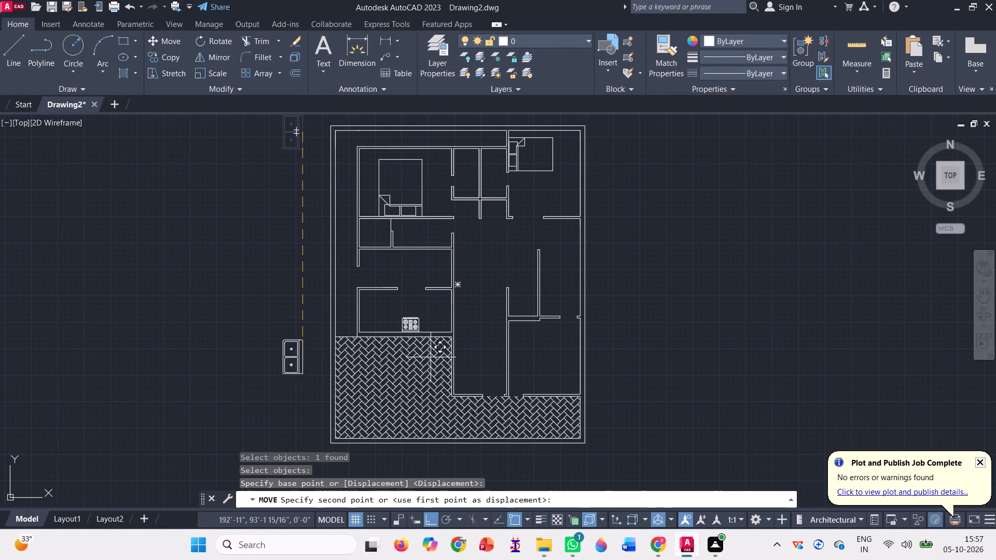
left_click(431, 520)
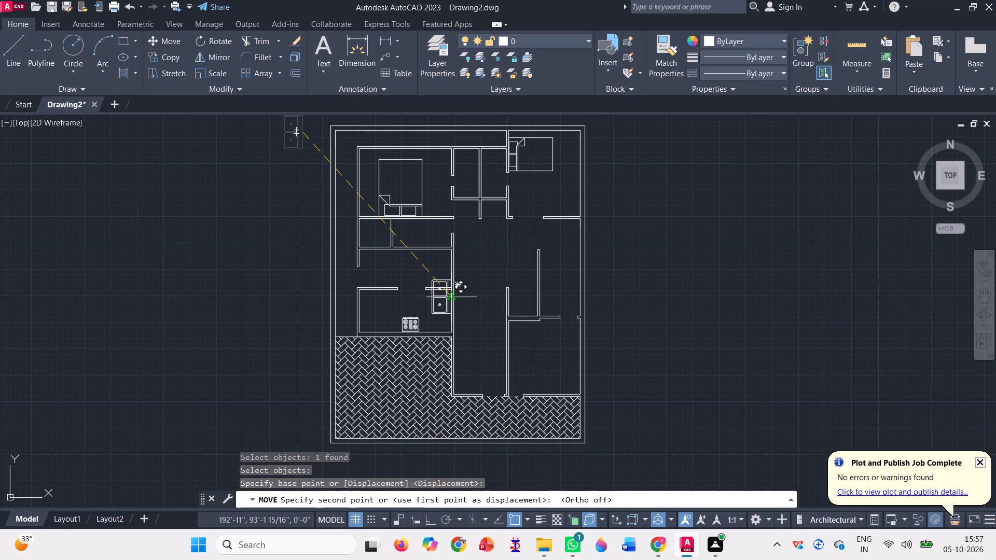
scroll(449, 300, "up", 3, "ctrl")
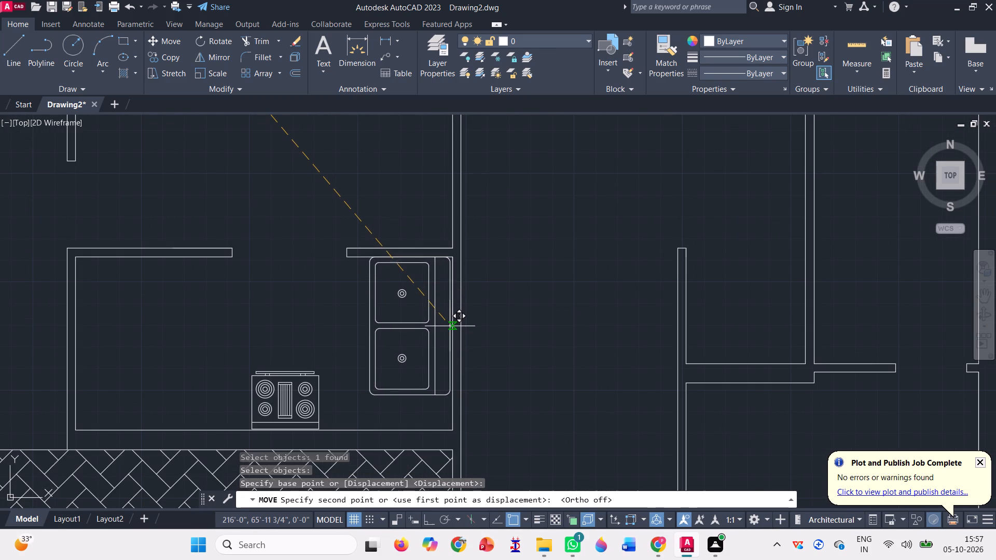
left_click(450, 329)
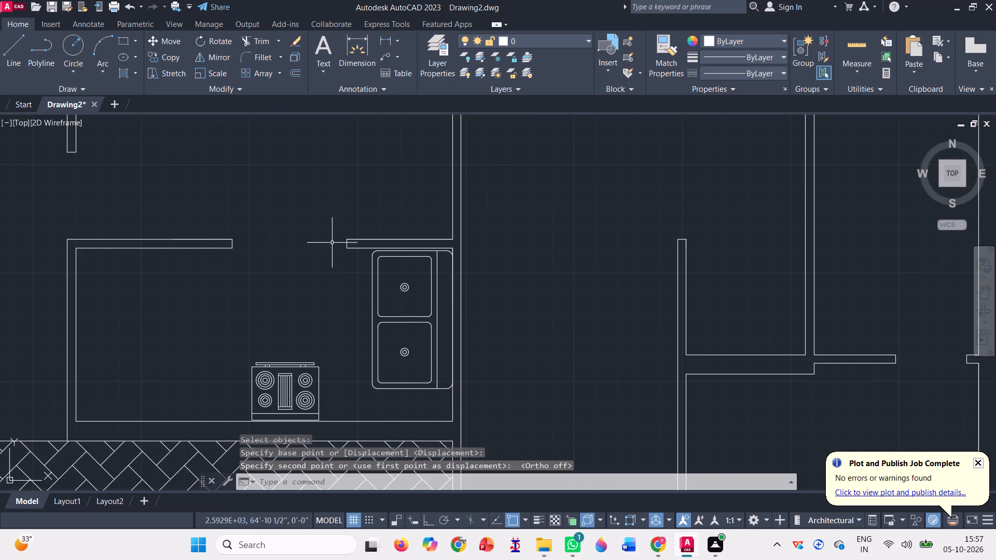
Scale the kitchen double sink down to slightly over half its size from its upper-right corner.
left_click(212, 74)
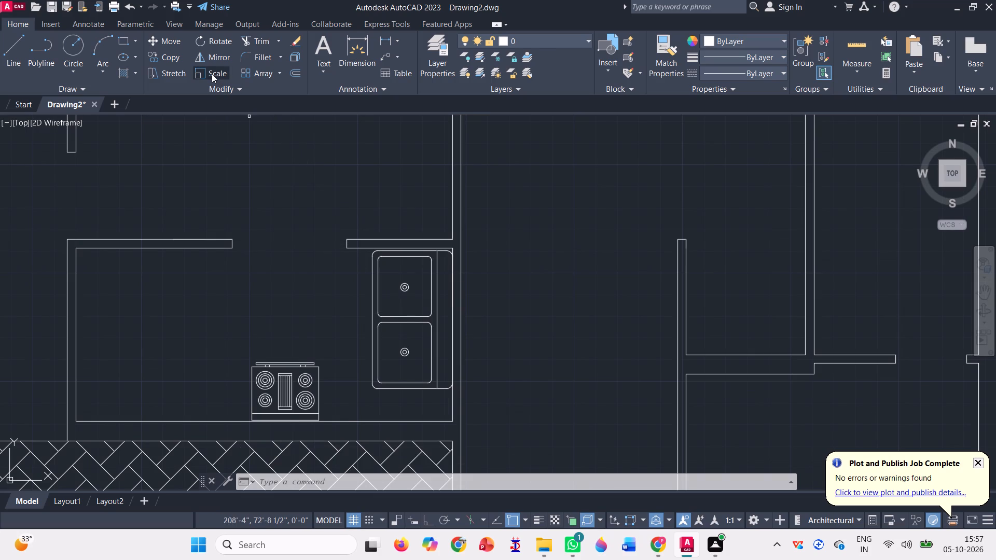
left_click(433, 330)
key("space")
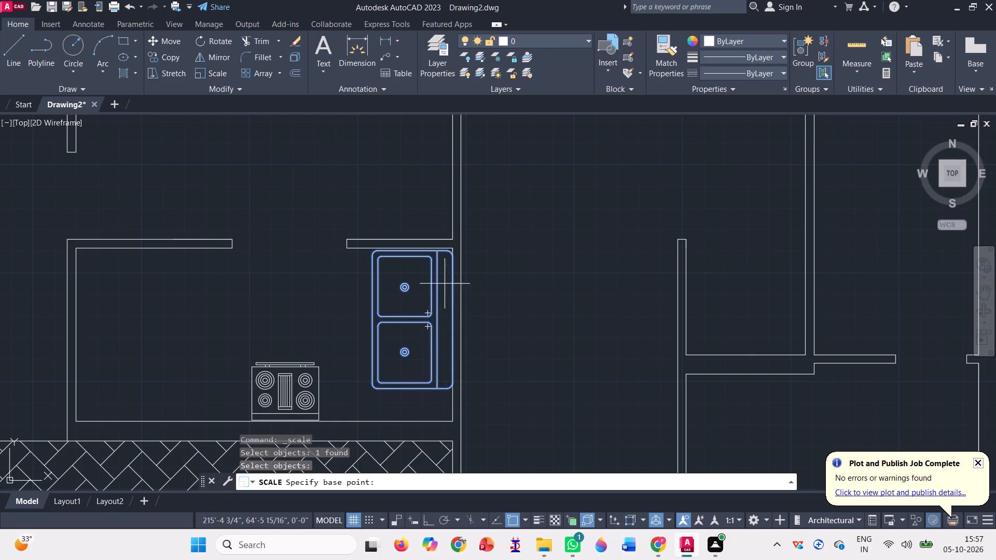
left_click_drag(447, 255, 440, 289)
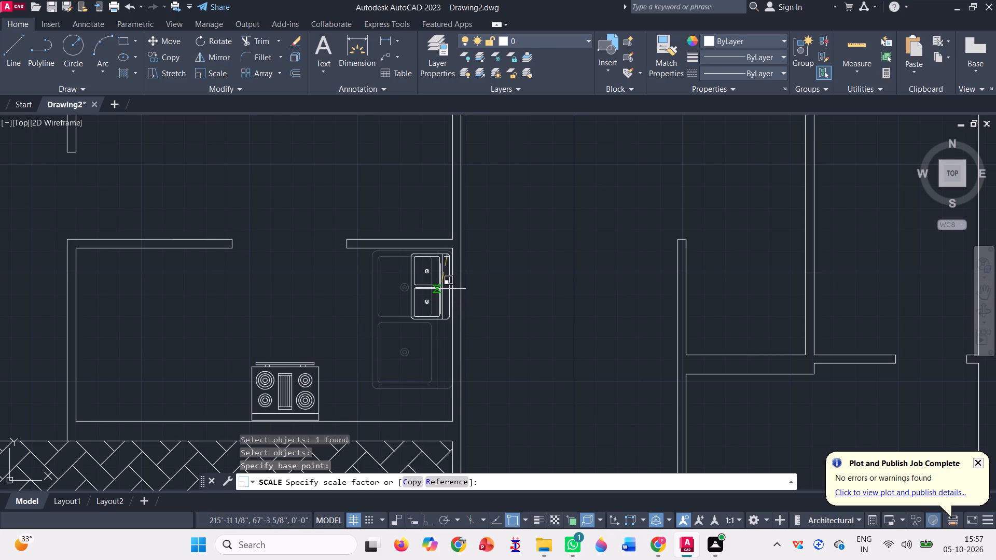
left_click_drag(440, 289, 440, 290)
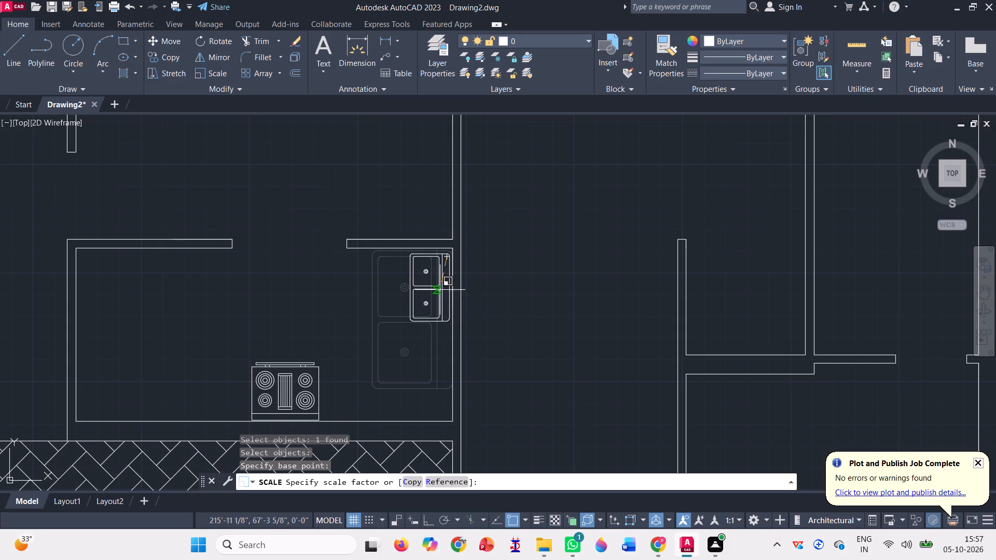
left_click_drag(440, 290, 440, 294)
left_click(440, 294)
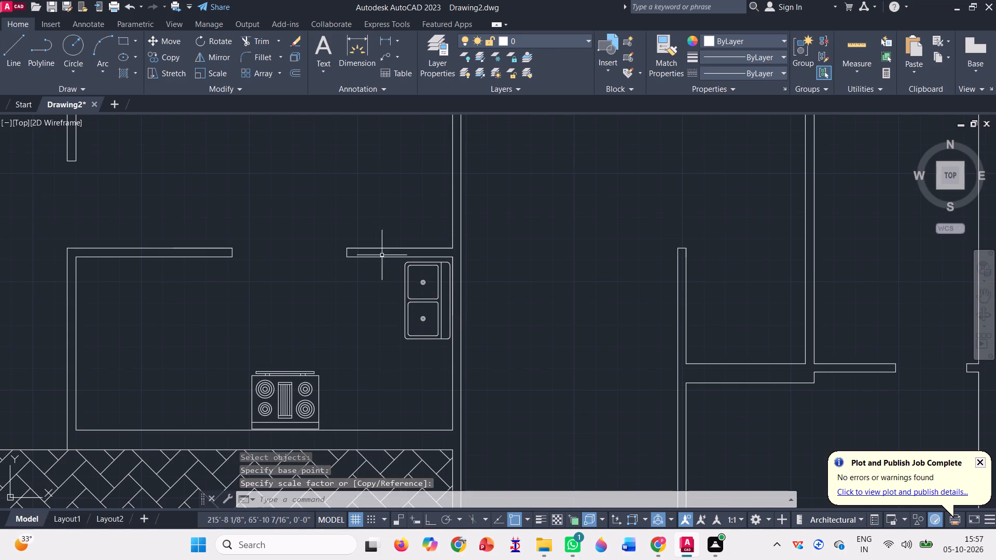
Insert the Toilet - top block from DesignCenter's House Designer.dwg at scale 1 and place it just above the plan.
scroll(422, 271, "down", 2, "ctrl")
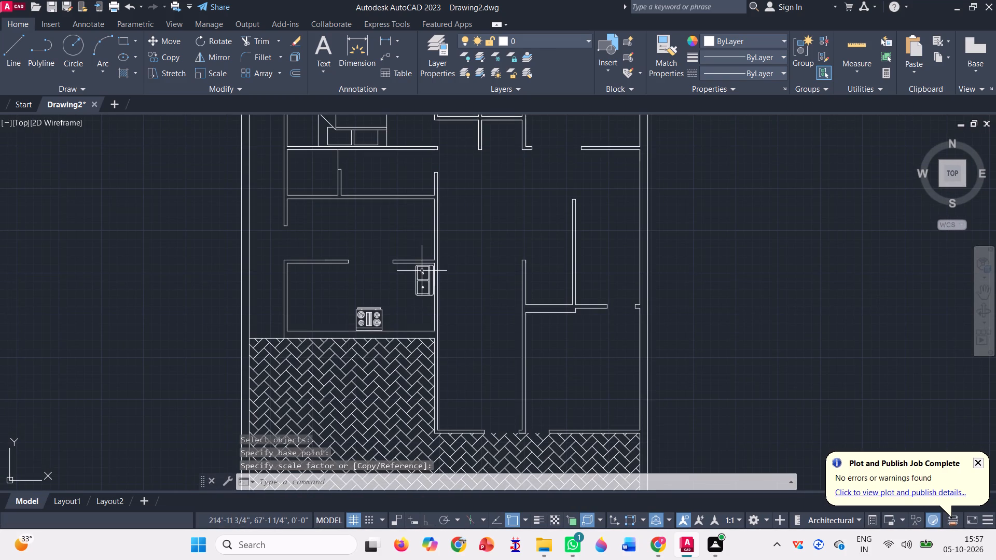
scroll(515, 286, "down", 2, "ctrl")
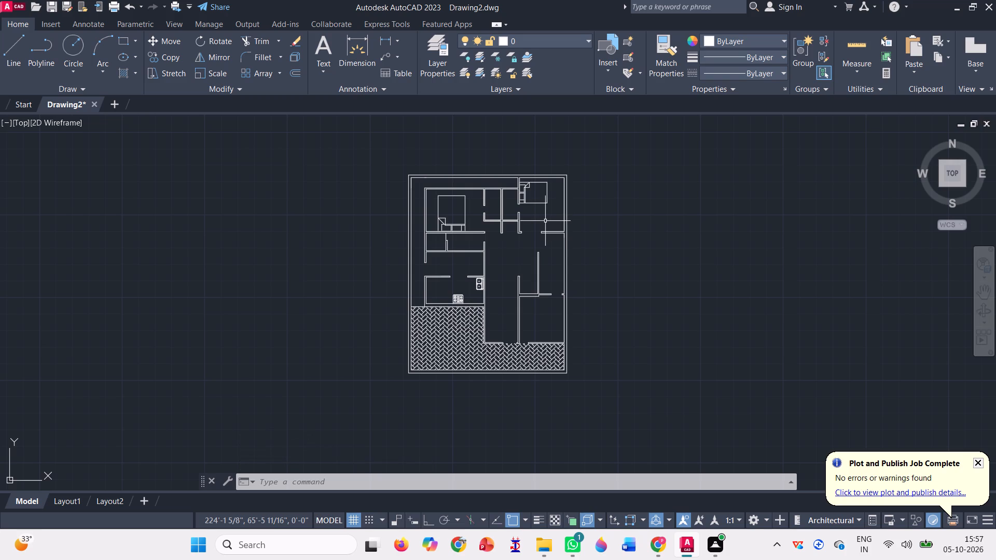
key("ctrl+2")
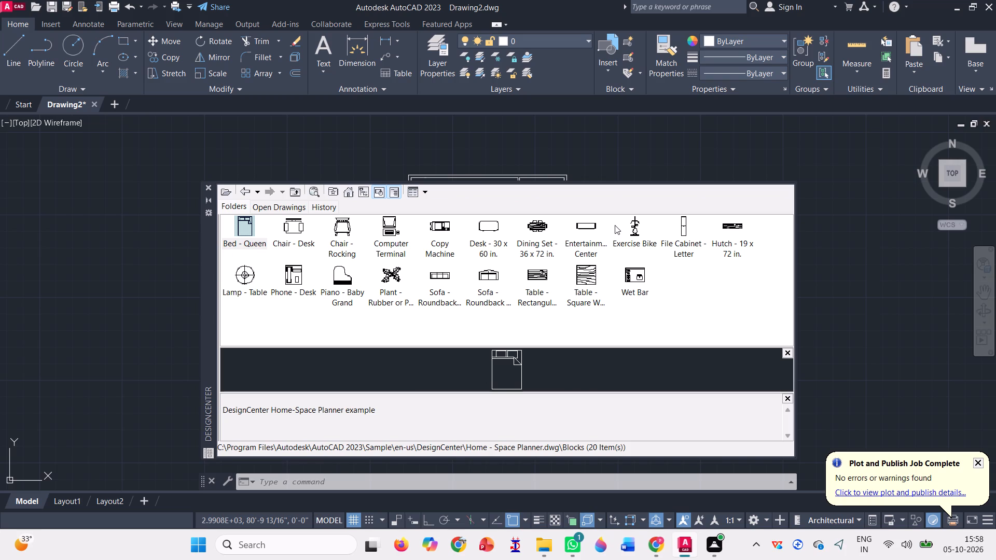
left_click(348, 192)
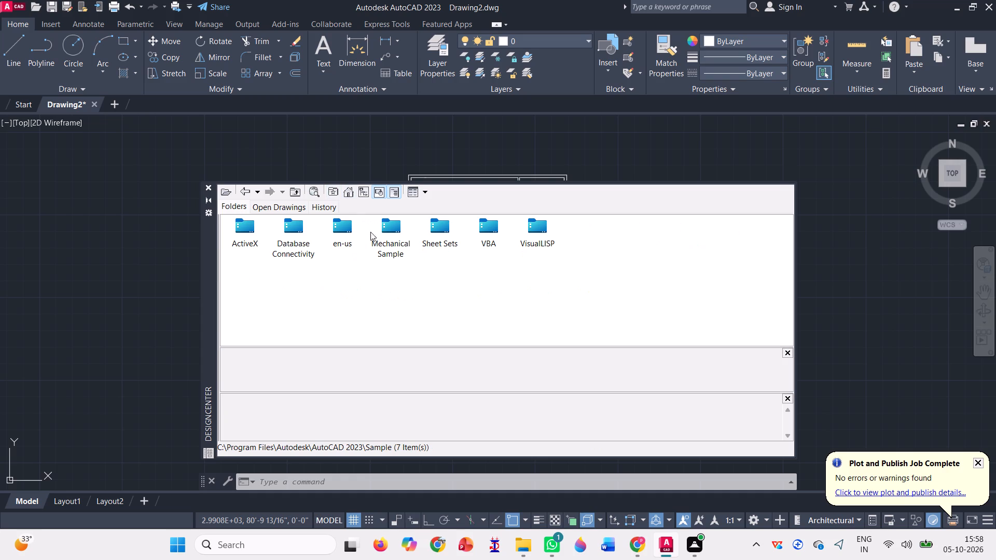
double_click(341, 223)
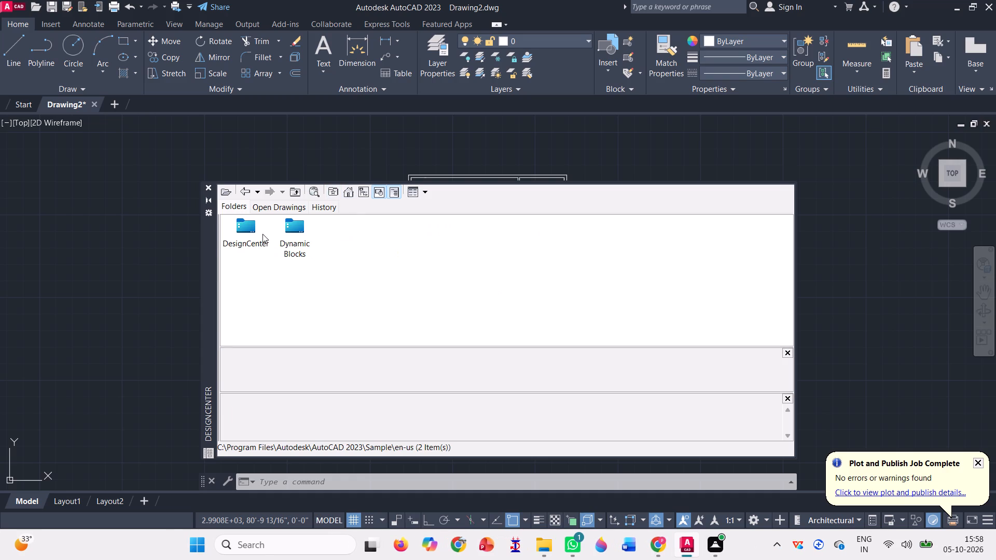
double_click(250, 228)
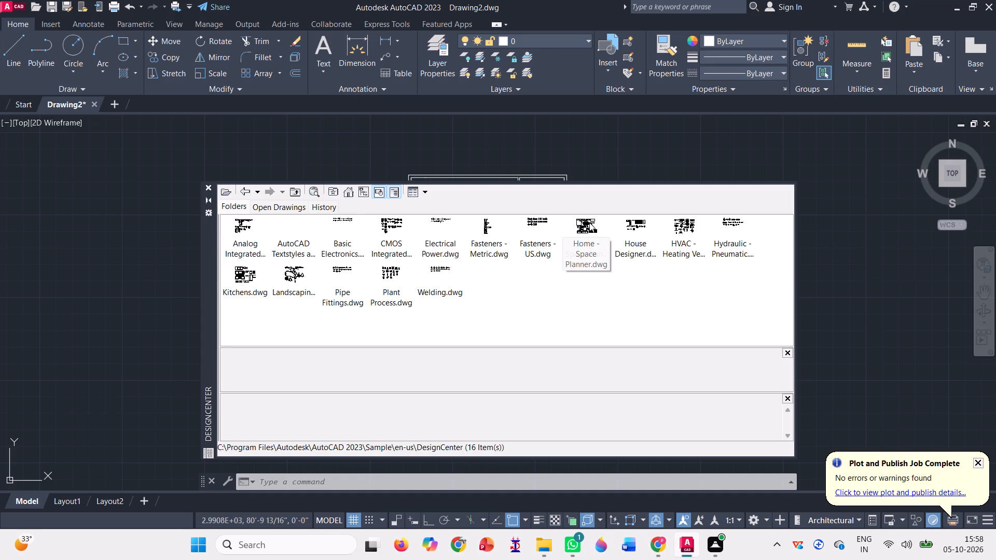
double_click(637, 226)
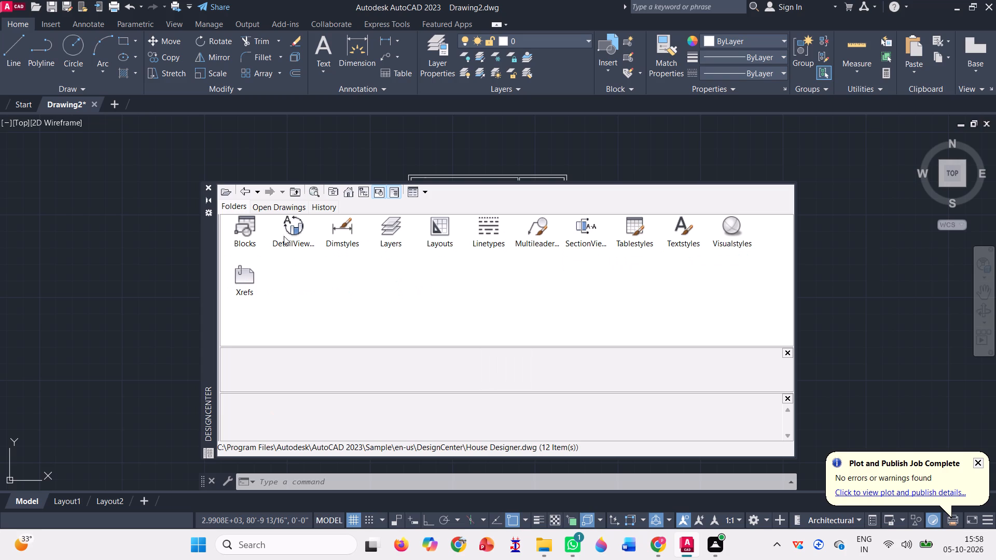
double_click(242, 221)
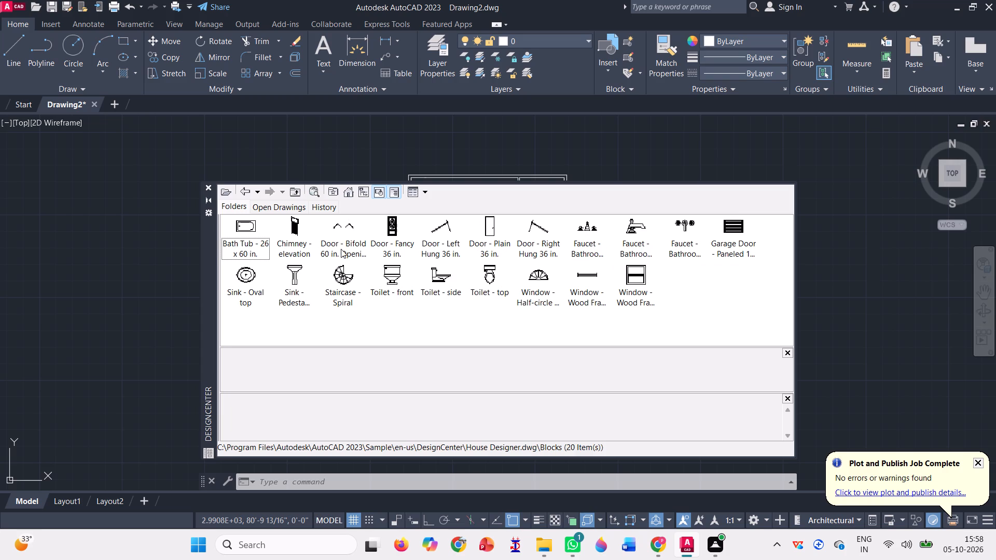
double_click(490, 273)
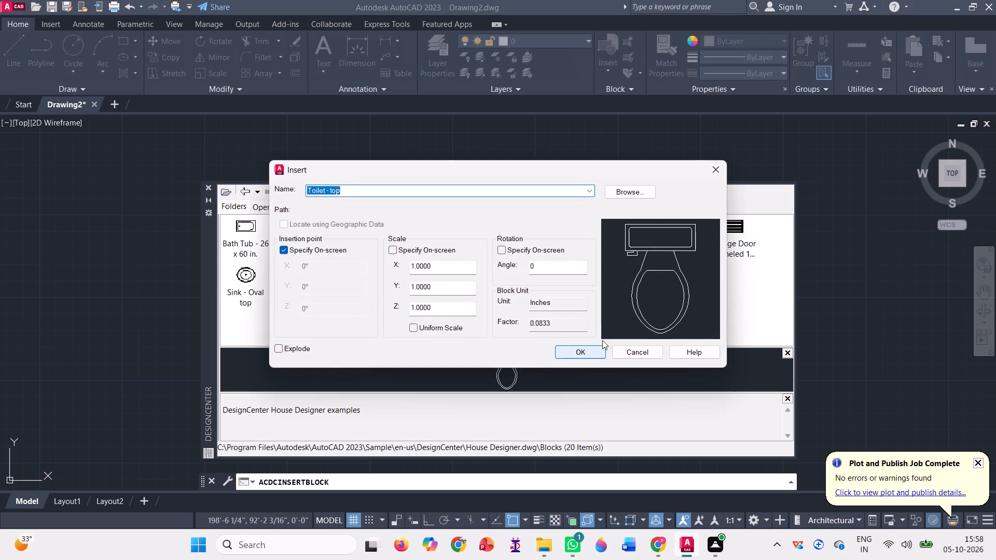
left_click(589, 351)
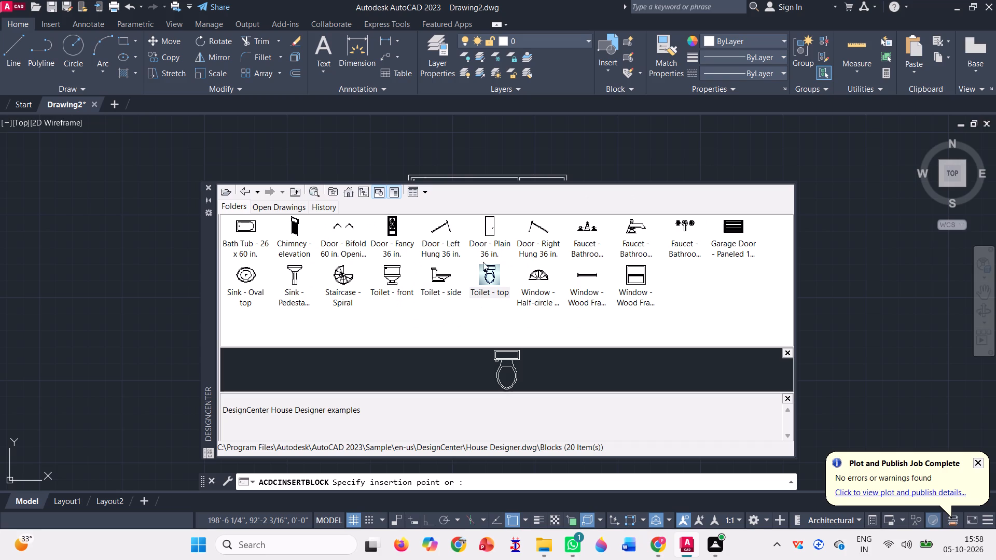
left_click(500, 163)
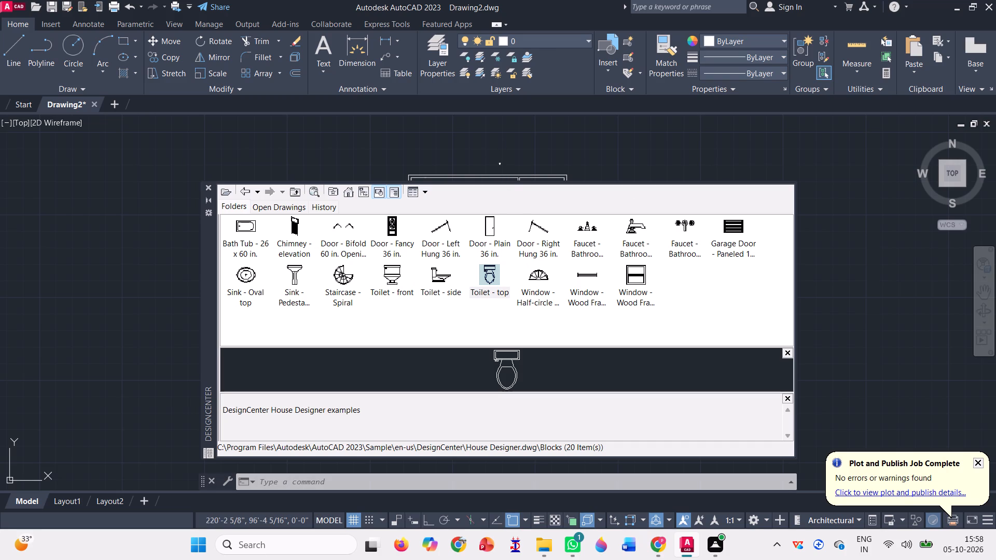
Insert the Sink - Oval top block at scale 1 beside the toilet above the plan, and close DesignCenter.
double_click(250, 276)
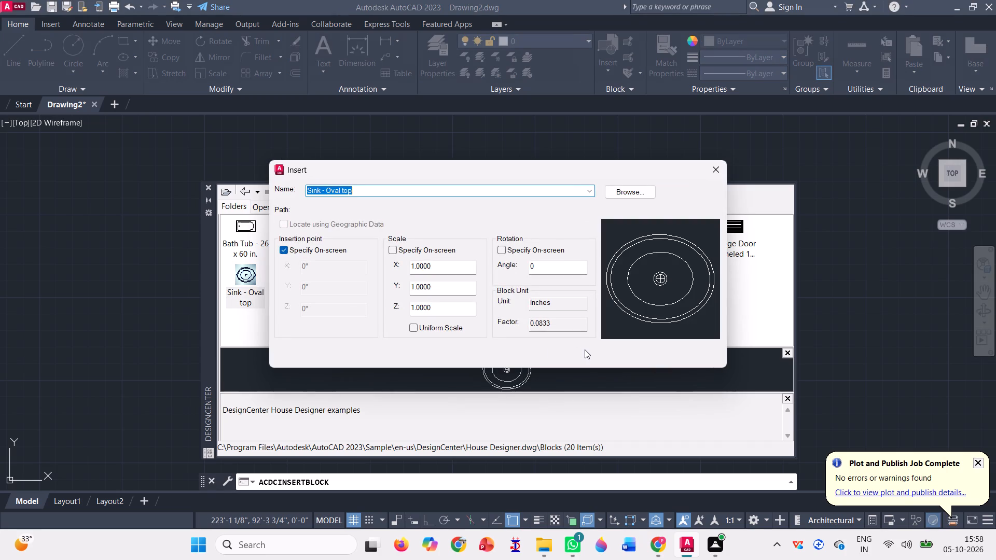
left_click(575, 353)
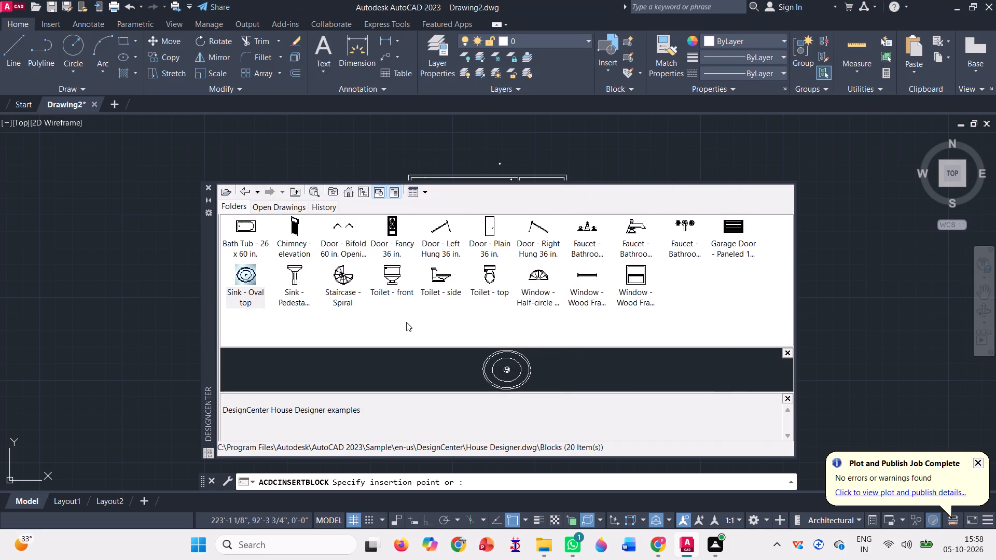
left_click(514, 166)
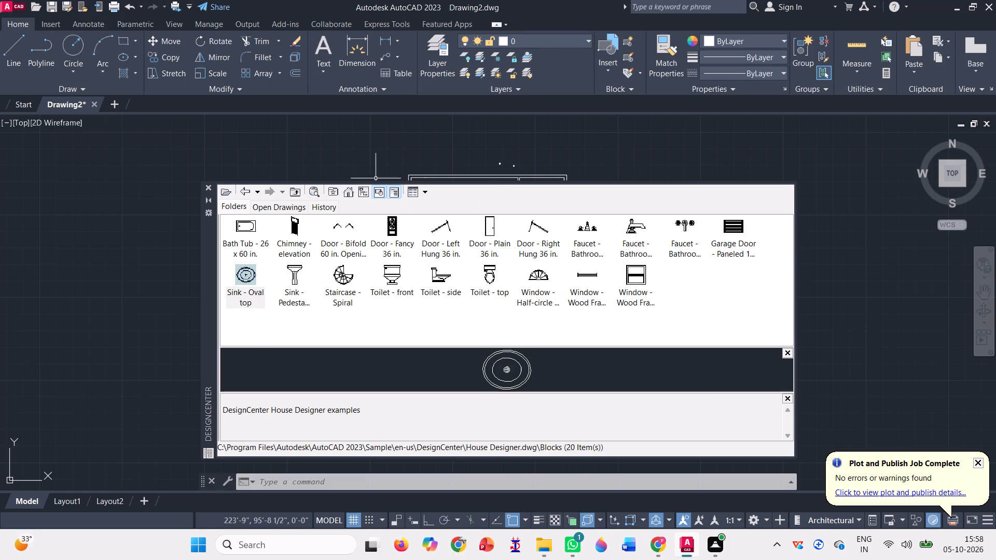
left_click(207, 187)
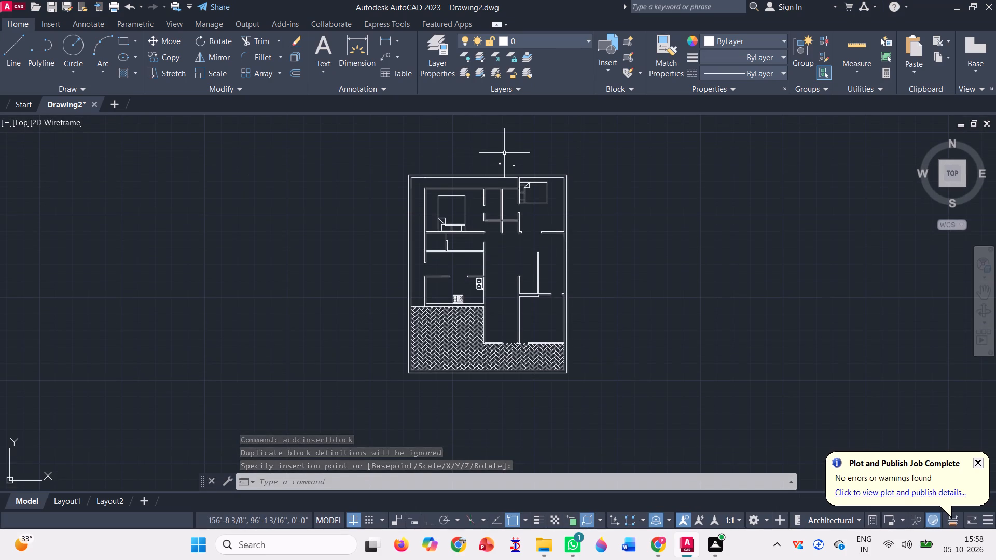
Scale the tiny toilet above the plan up to roughly ten times its size from the lower end of its bowl.
scroll(506, 142, "up", 4, "ctrl")
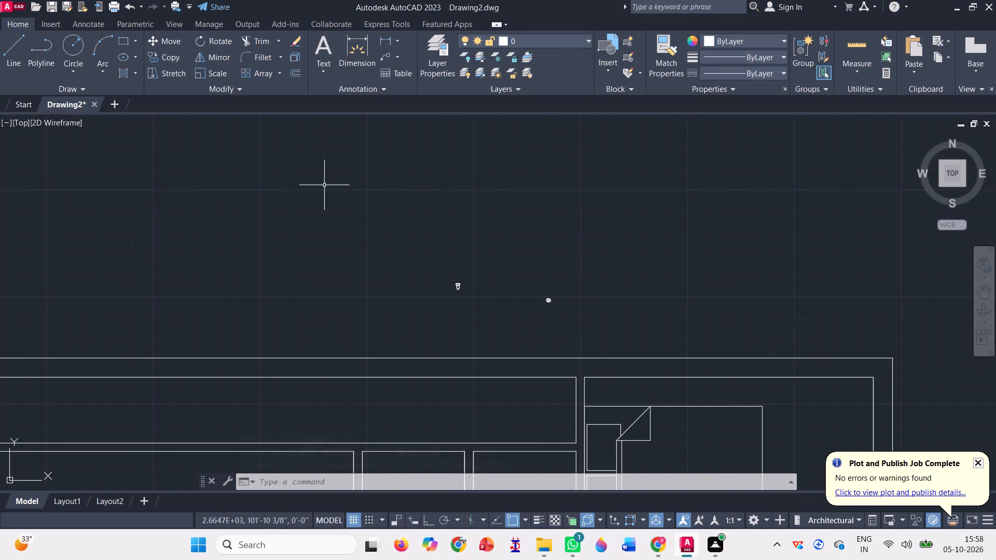
left_click(217, 73)
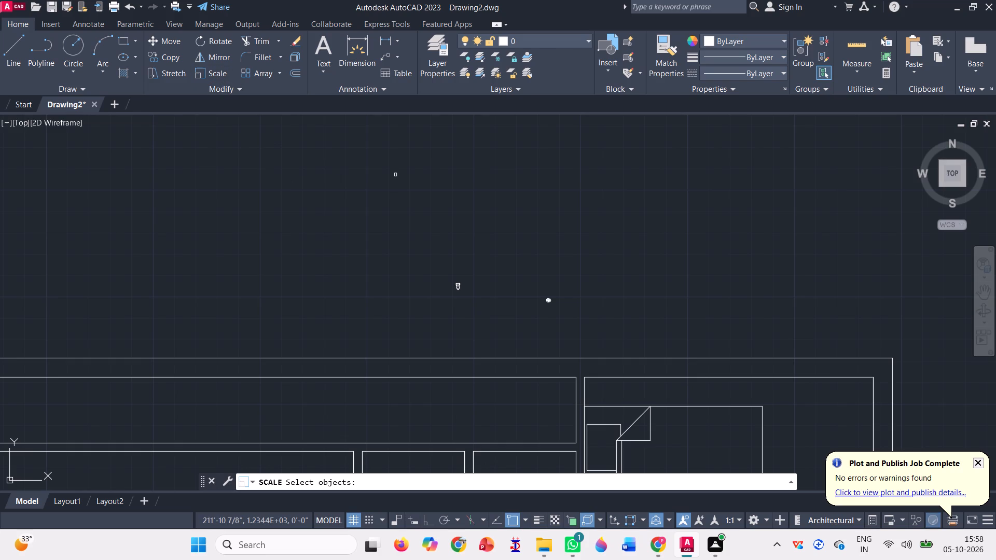
left_click(458, 283)
key("space")
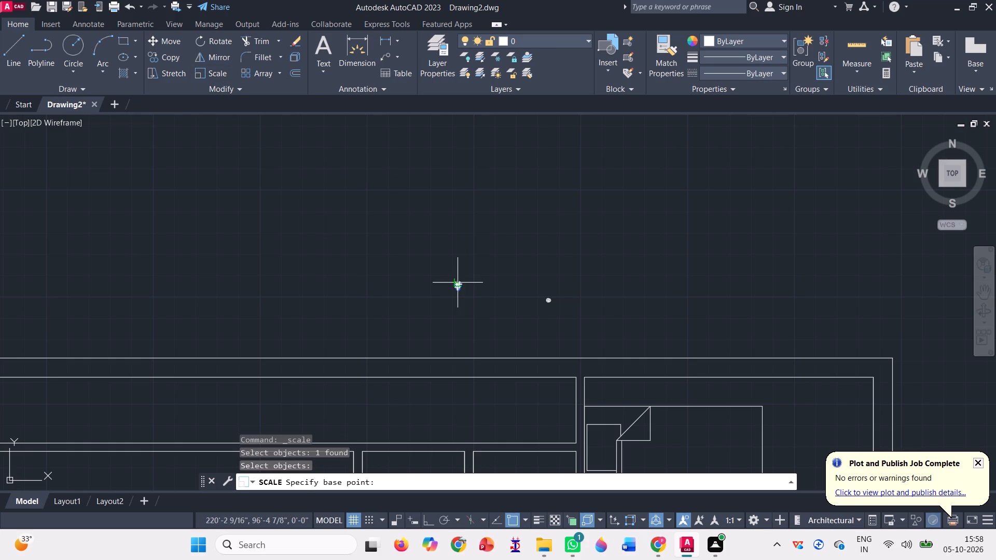
left_click_drag(457, 289, 434, 241)
left_click(444, 246)
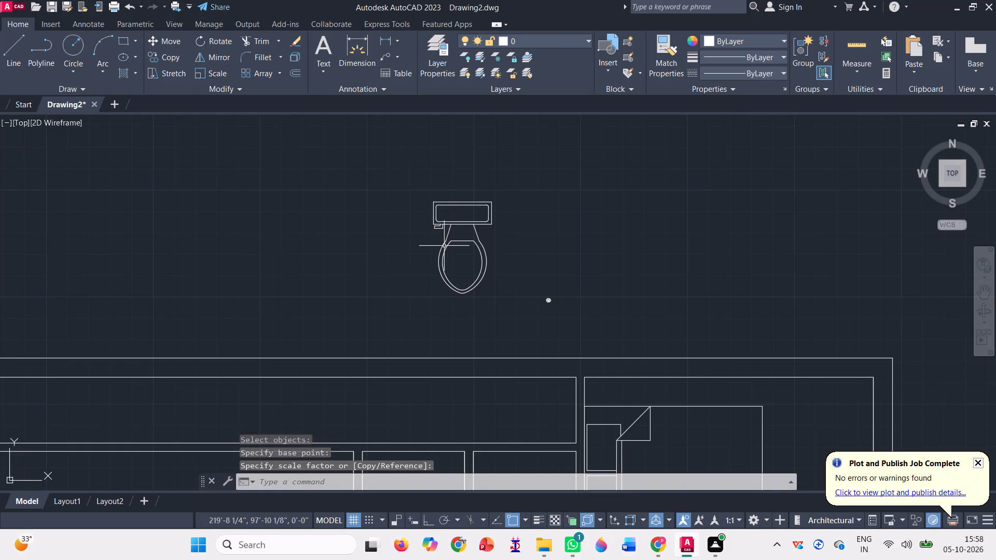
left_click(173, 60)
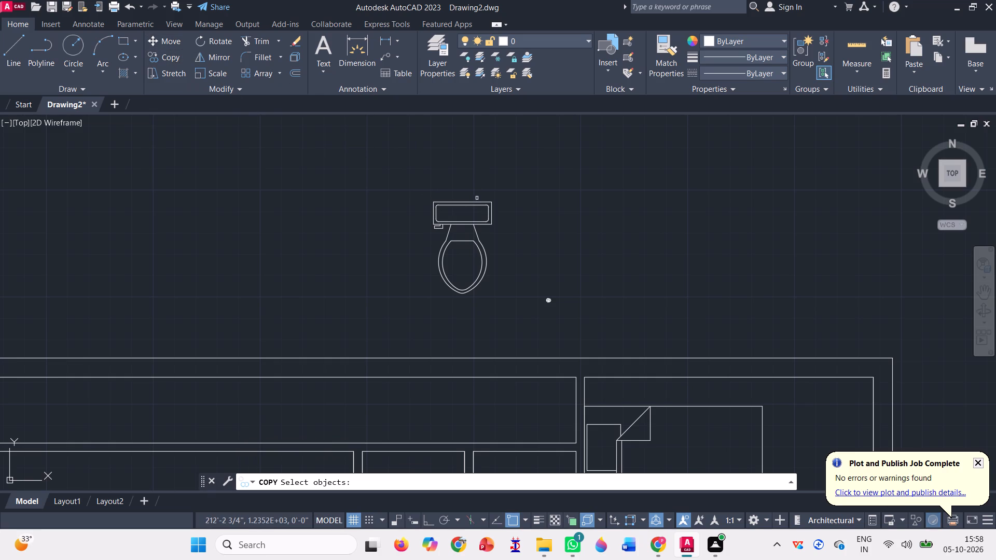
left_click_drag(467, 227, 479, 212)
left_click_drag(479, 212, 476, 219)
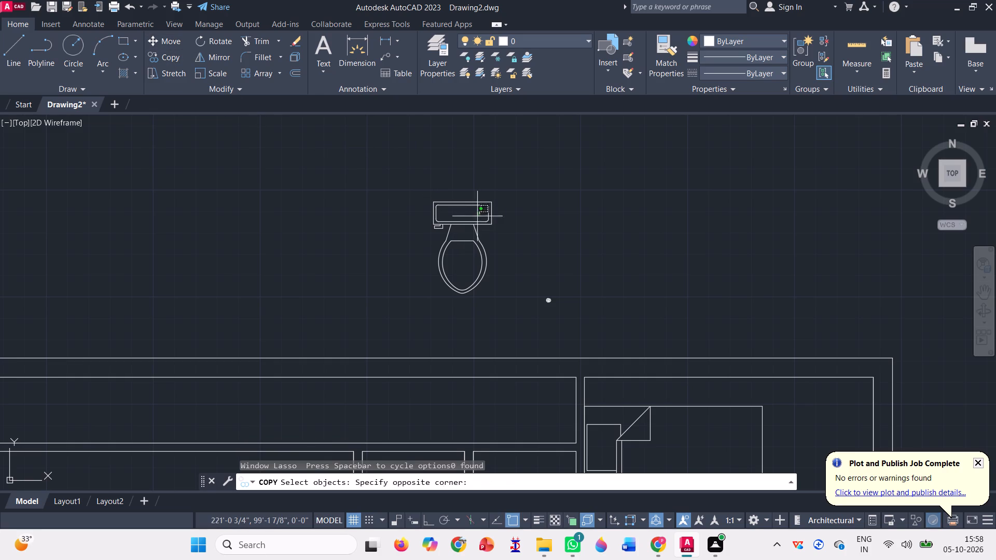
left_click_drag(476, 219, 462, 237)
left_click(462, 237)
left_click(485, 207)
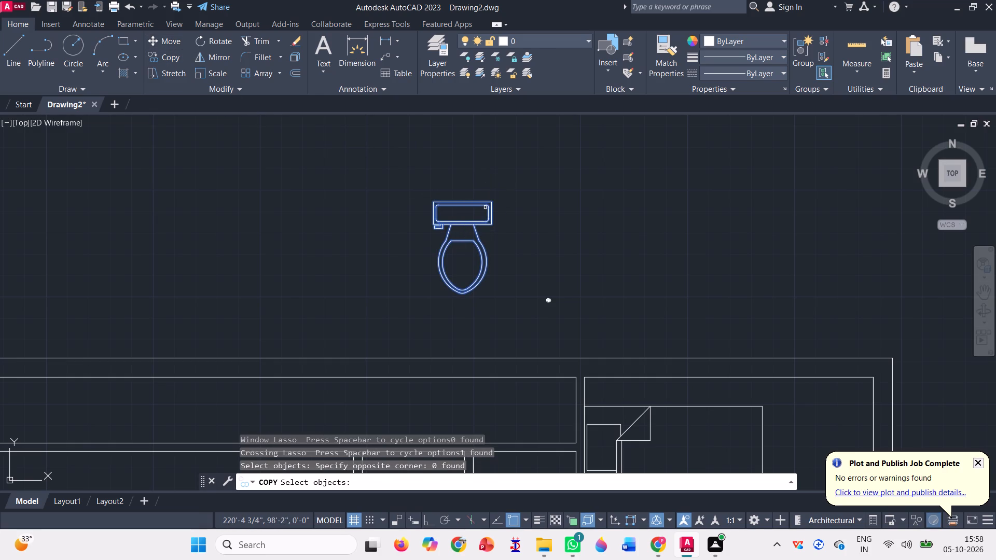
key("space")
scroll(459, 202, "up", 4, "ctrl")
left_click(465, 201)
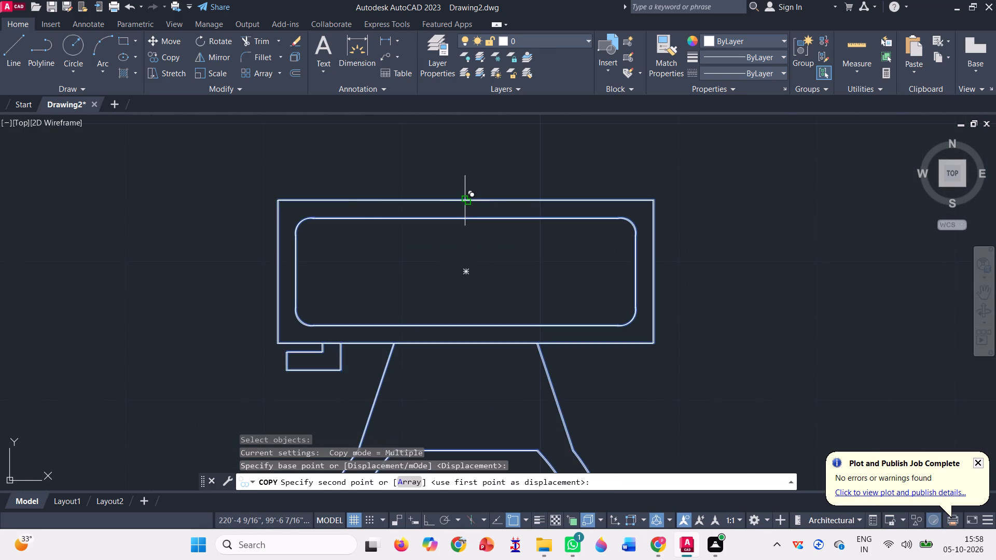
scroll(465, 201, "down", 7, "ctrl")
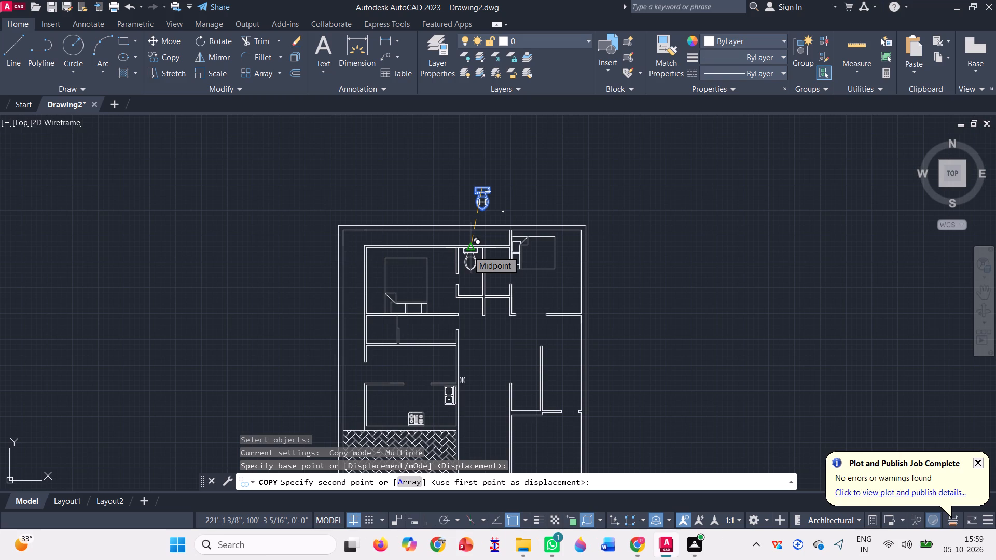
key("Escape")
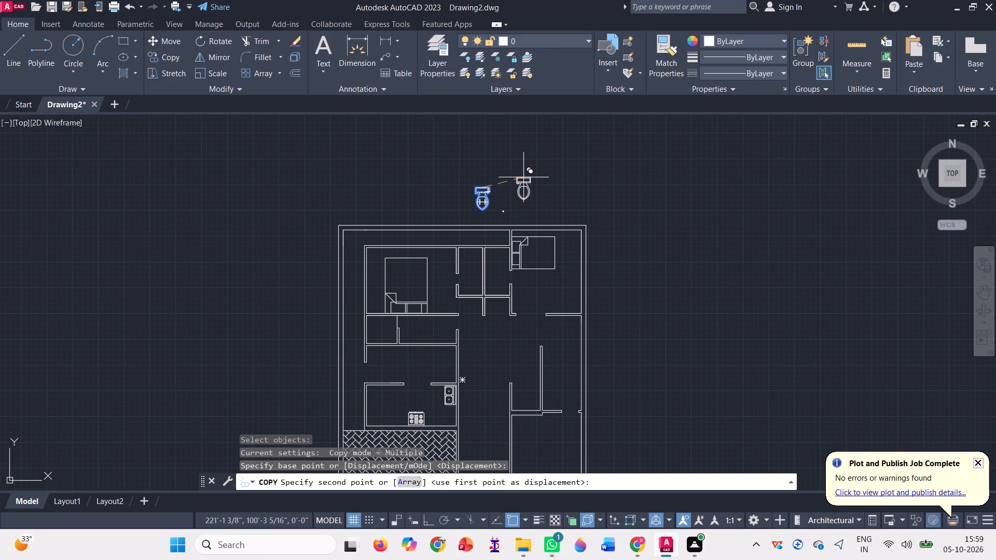
Rotate the toilet above the plan by 270° about the upper-right corner of its tank.
left_click(213, 35)
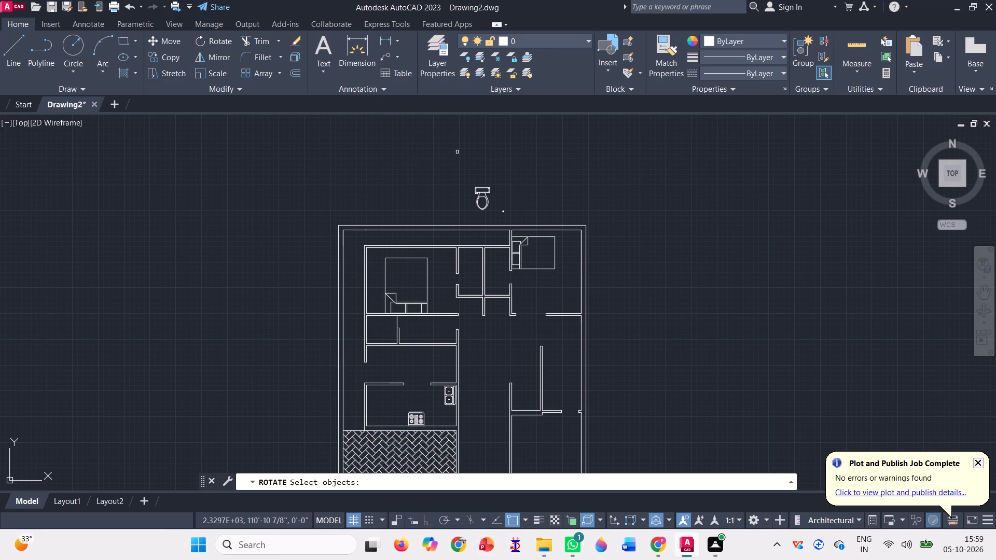
left_click(488, 193)
key("space")
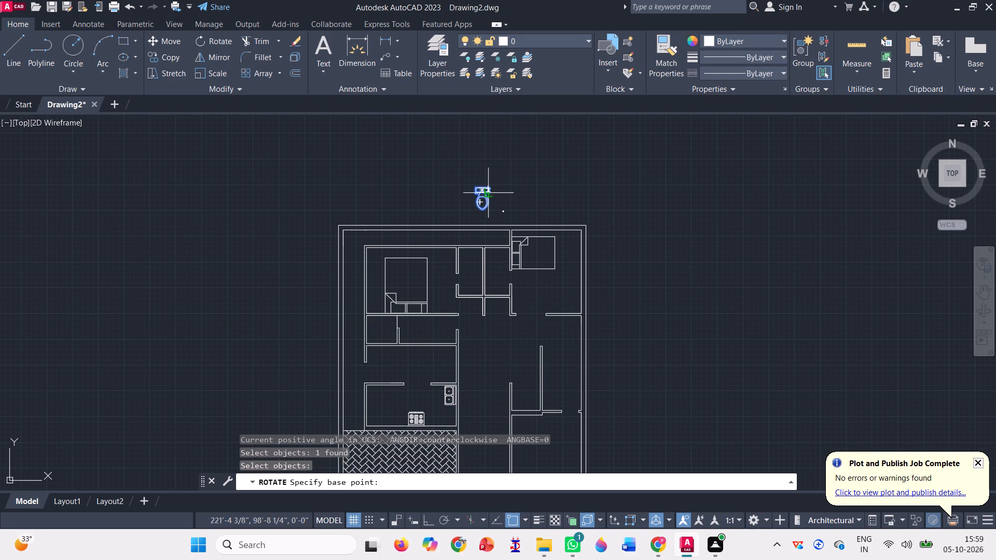
scroll(483, 193, "up", 4, "ctrl")
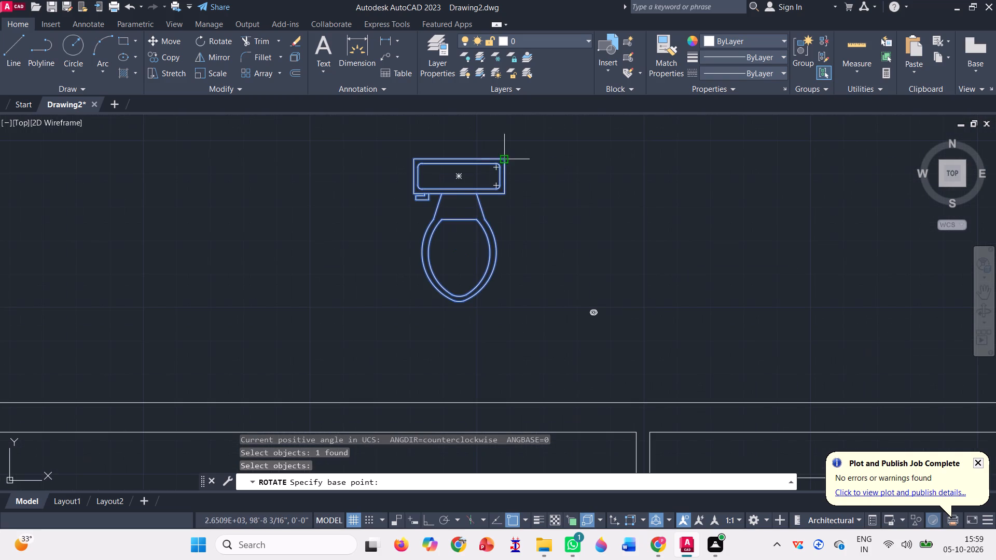
left_click_drag(504, 157, 504, 259)
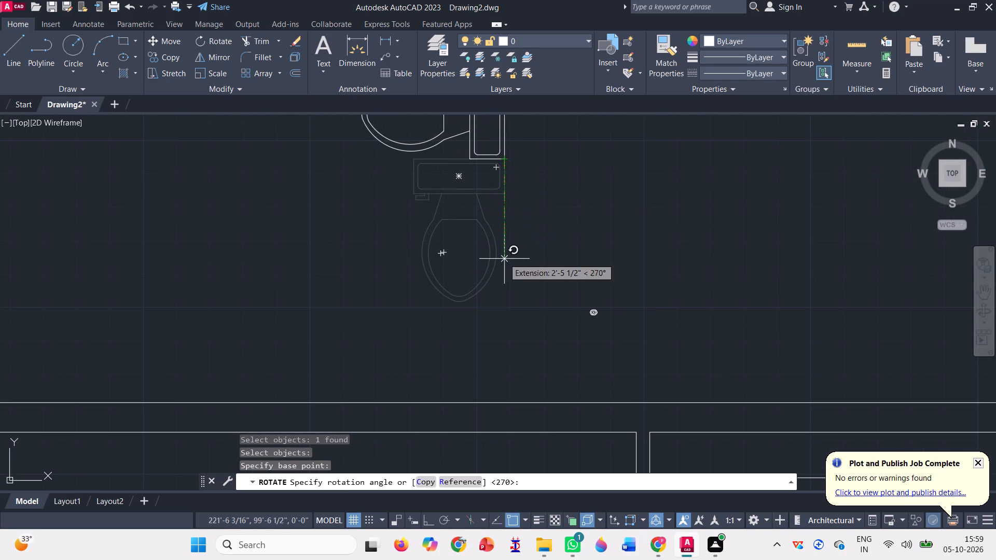
left_click_drag(504, 259, 505, 260)
left_click(505, 260)
scroll(505, 260, "down", 3, "ctrl")
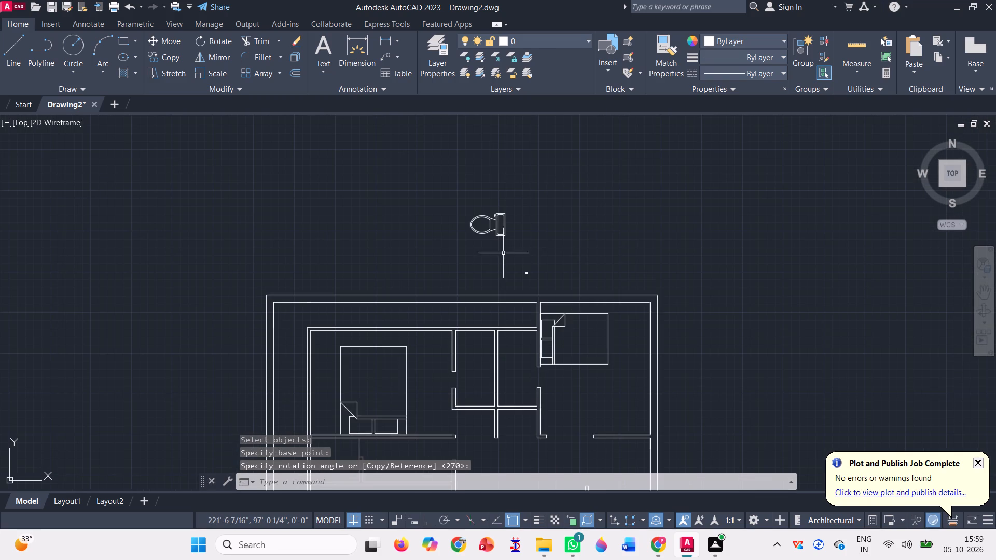
Scale the rotated toilet down to about three quarters of its size from the lower-right corner of its tank.
left_click(199, 71)
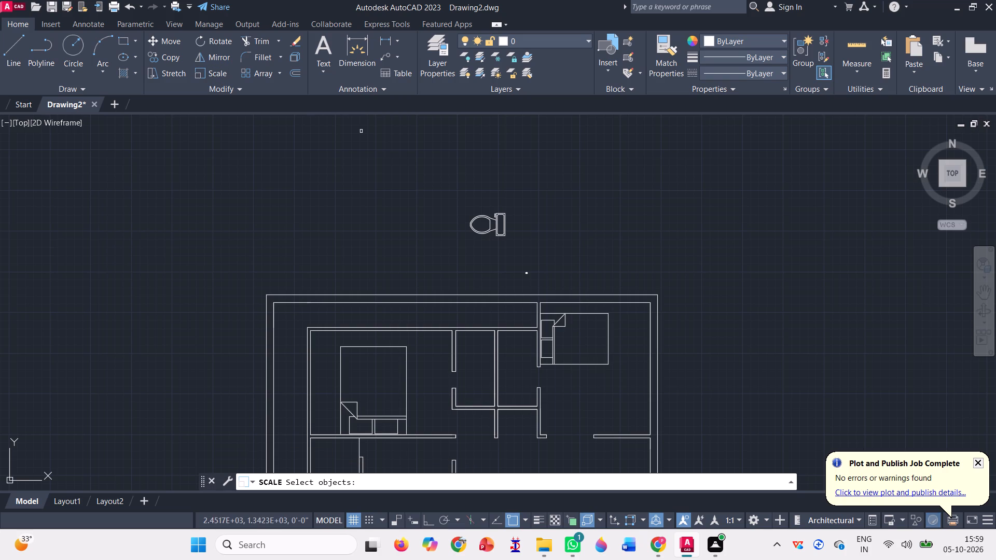
left_click(496, 231)
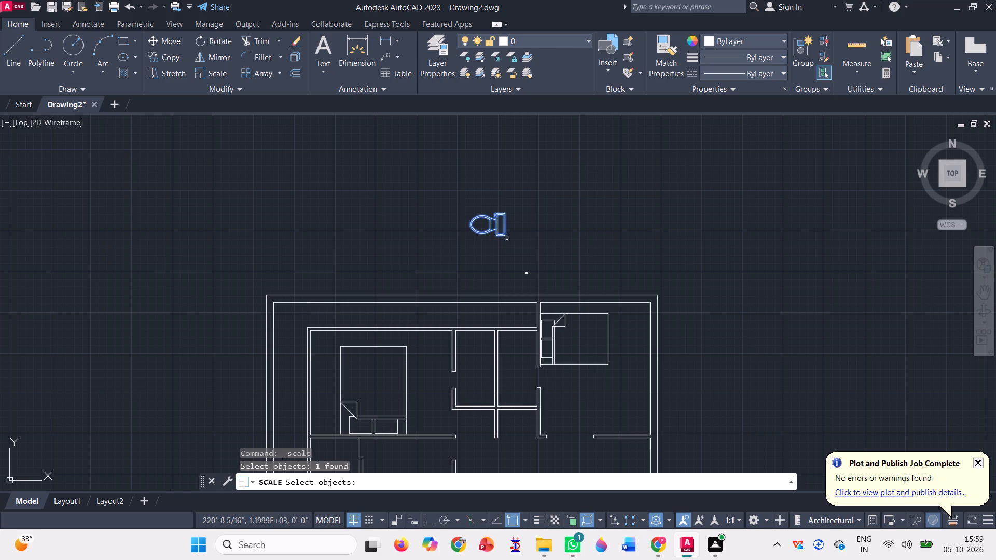
key("Return")
scroll(507, 235, "up", 4, "ctrl")
left_click(482, 235)
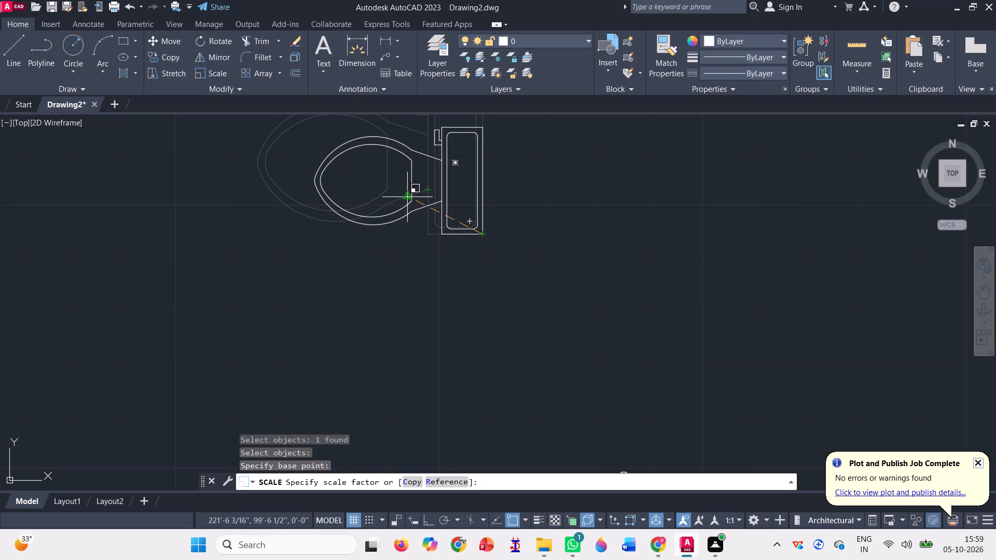
left_click(410, 193)
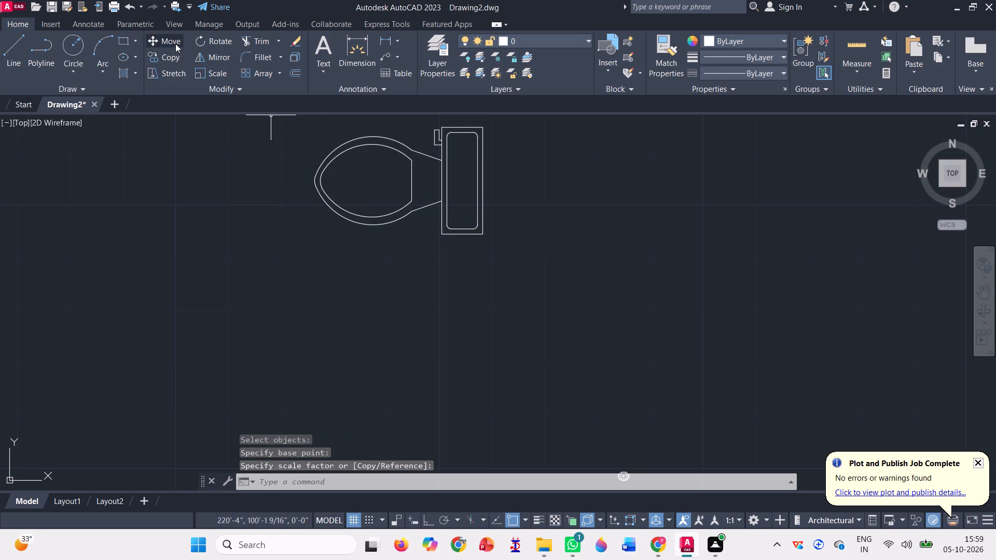
Copy the toilet from the middle of its tank's back edge into both adjacent bathrooms, backing each copy against the right-hand wall.
left_click(170, 58)
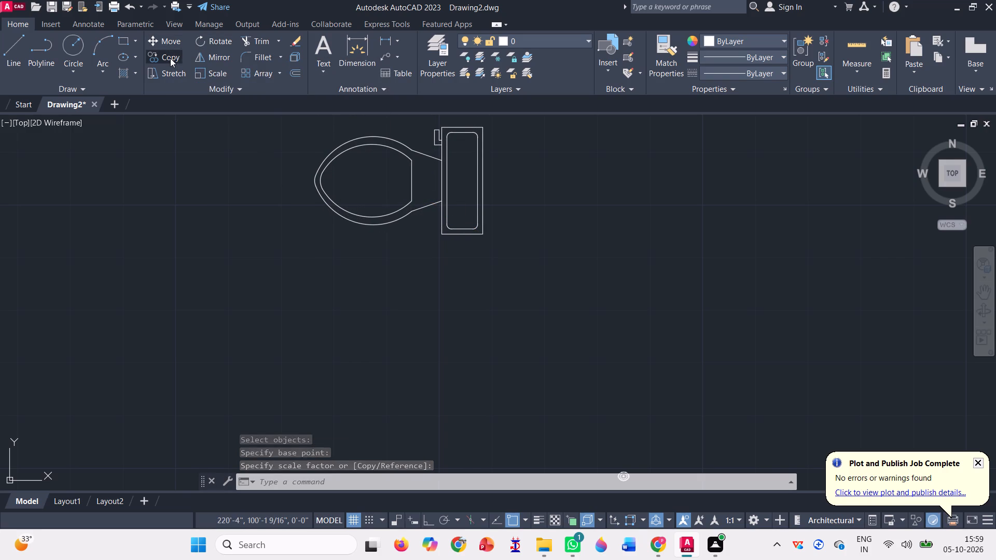
left_click(442, 170)
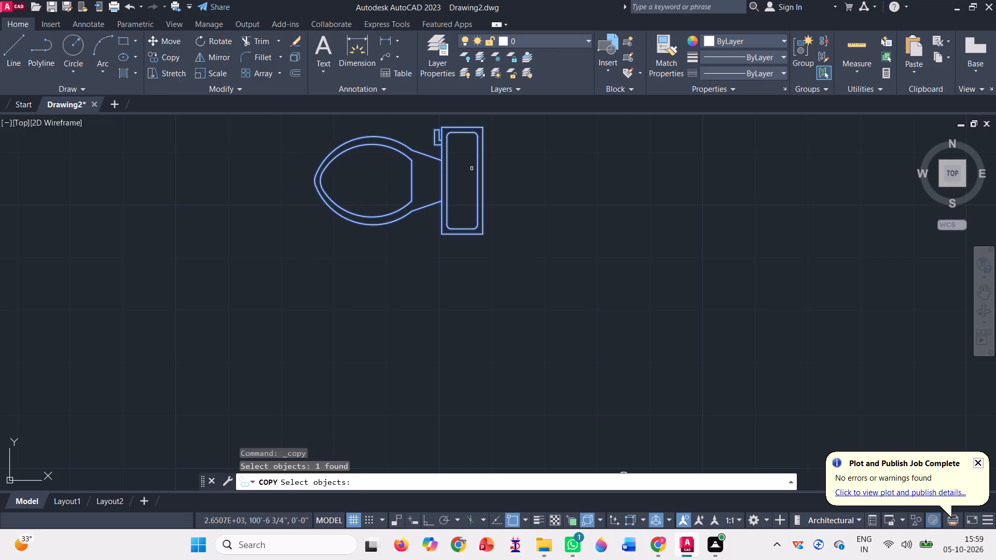
key("space")
left_click(483, 174)
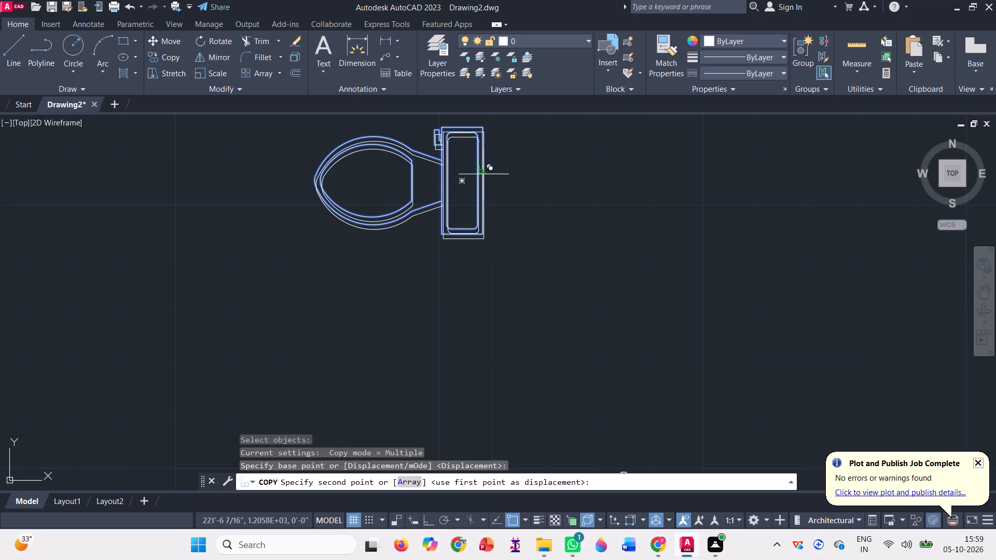
scroll(524, 216, "down", 4, "ctrl")
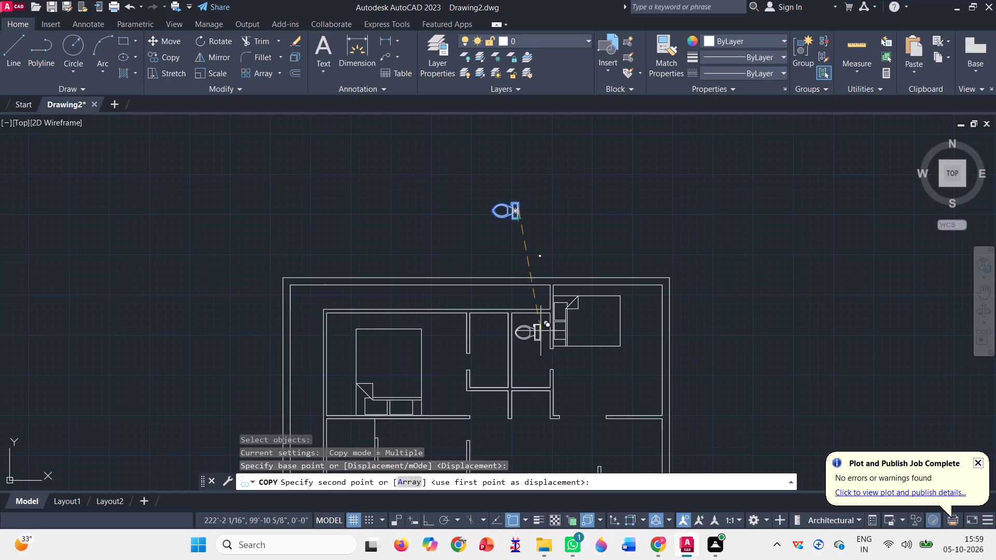
scroll(541, 331, "up", 5, "ctrl")
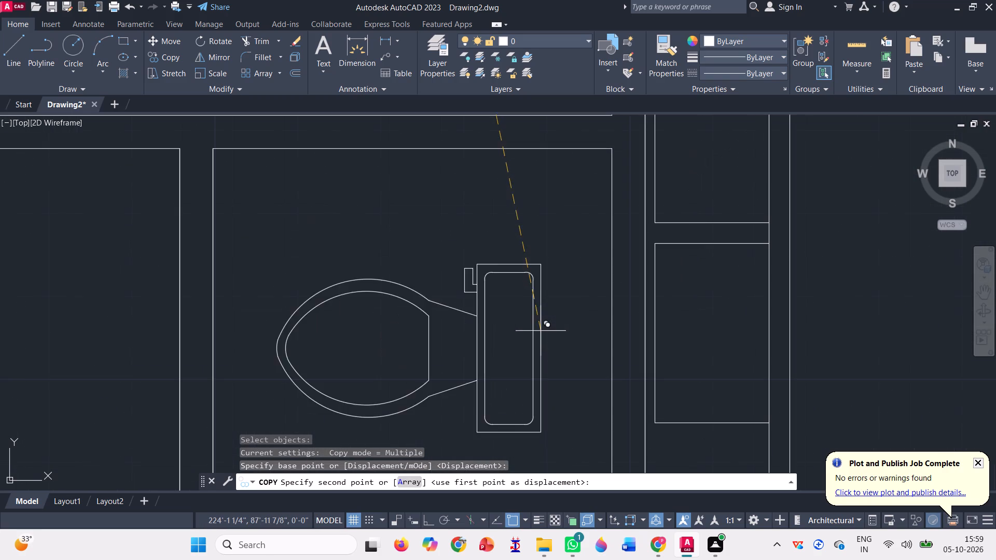
left_click(611, 320)
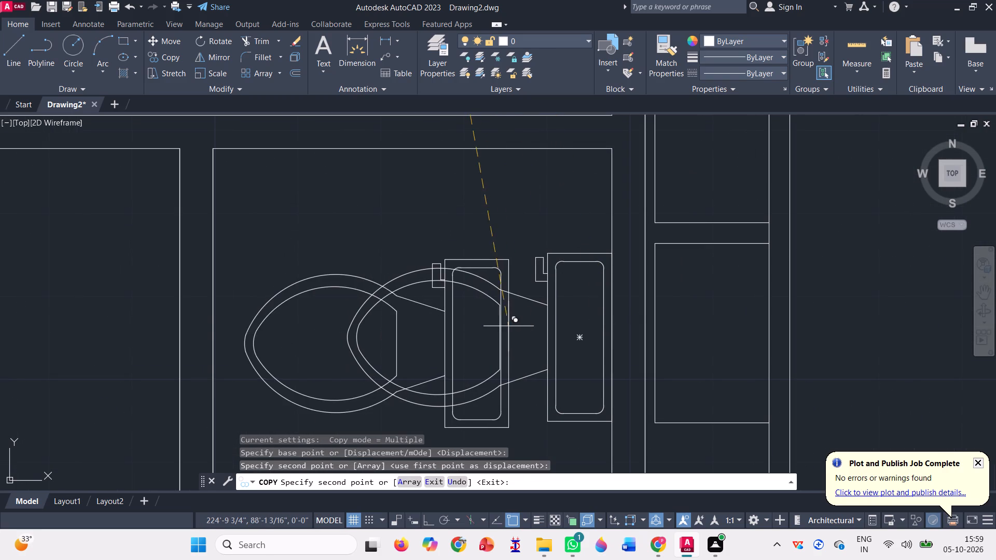
scroll(452, 238, "down", 3, "ctrl")
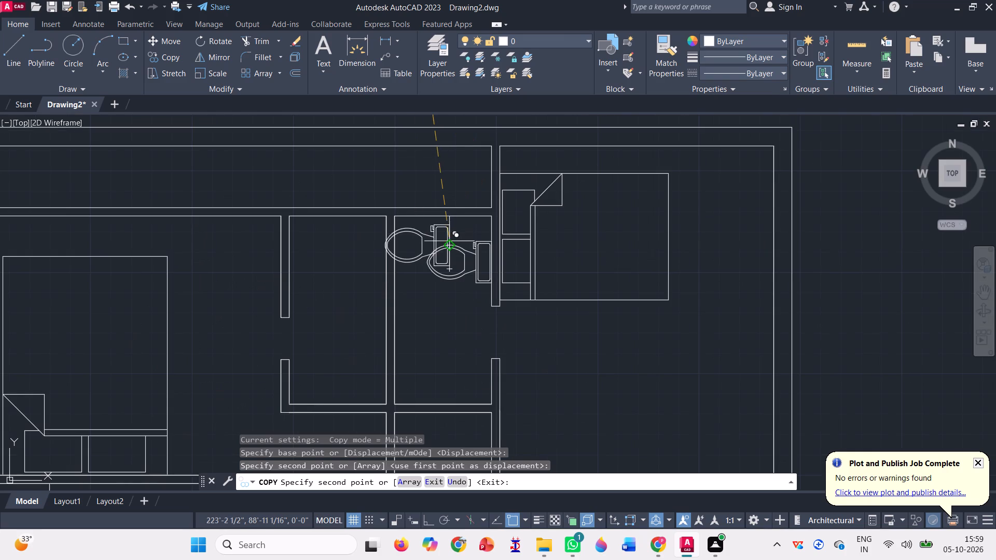
left_click(385, 266)
key("space")
Erase the original toilet above the plan.
scroll(385, 266, "down", 4, "ctrl")
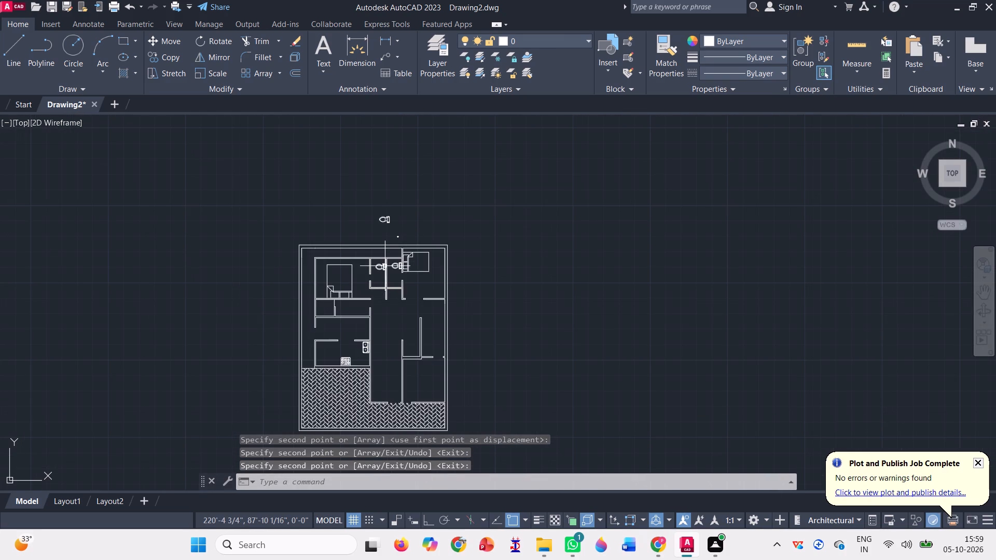
left_click(385, 222)
key("Delete")
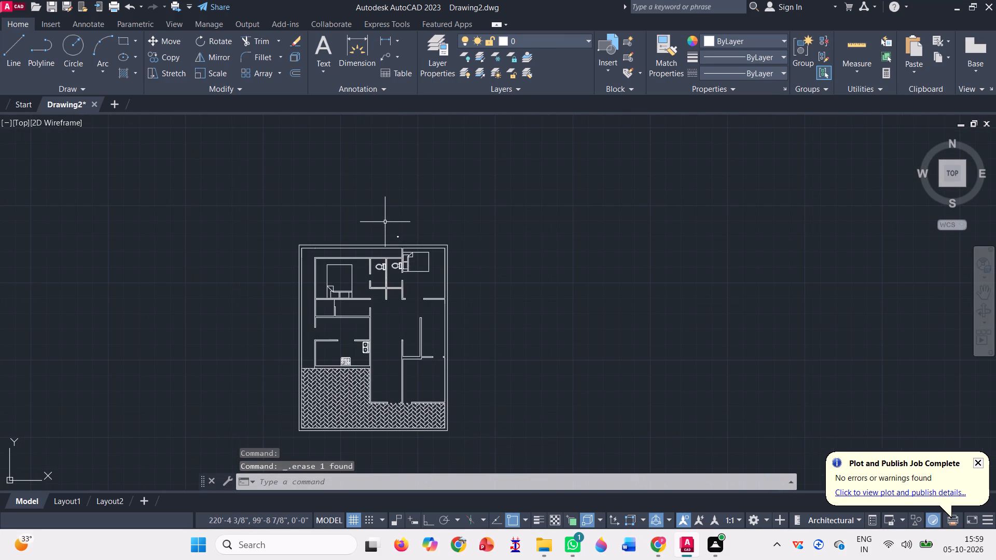
Try to scale up the tiny oval sink above the plan from a base point in the empty space right of the house.
left_click(197, 68)
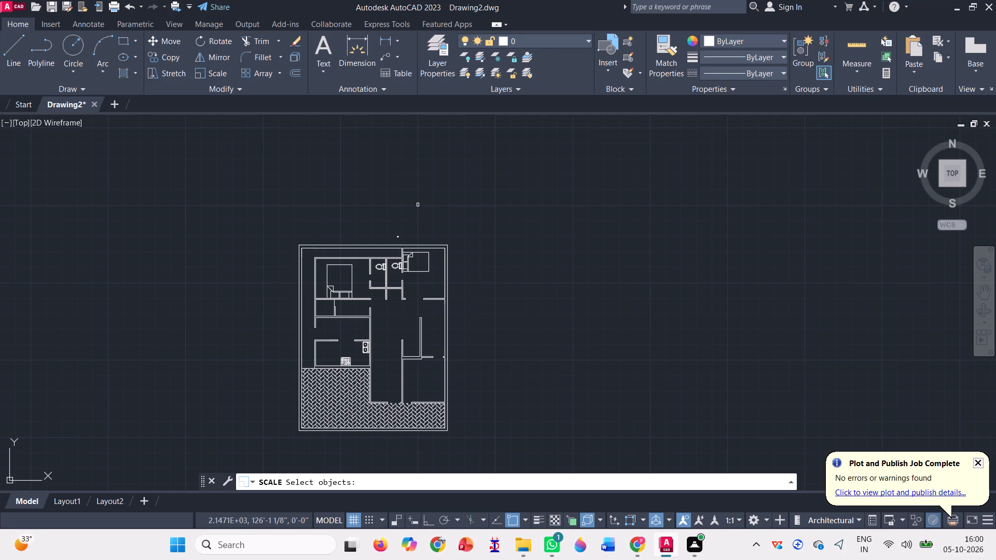
left_click(397, 237)
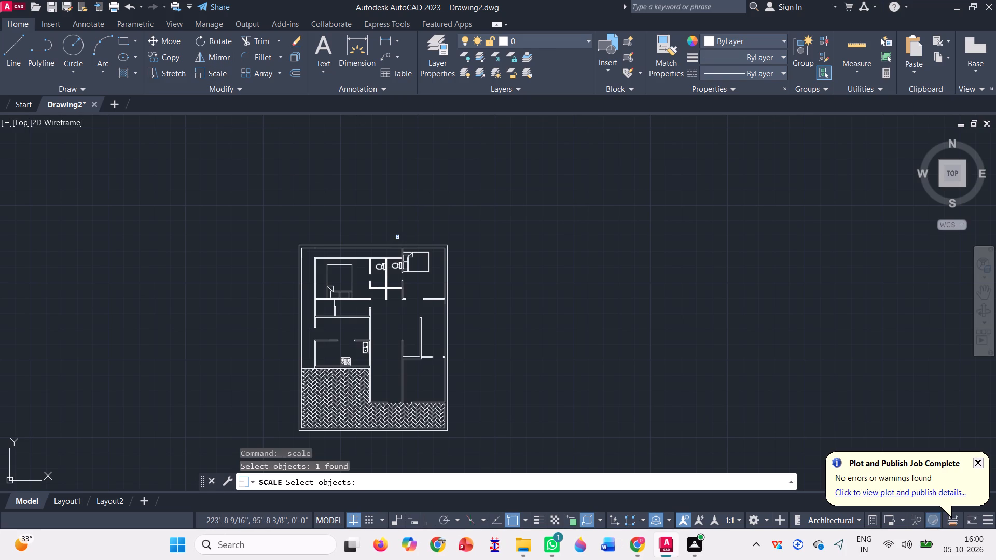
key("space")
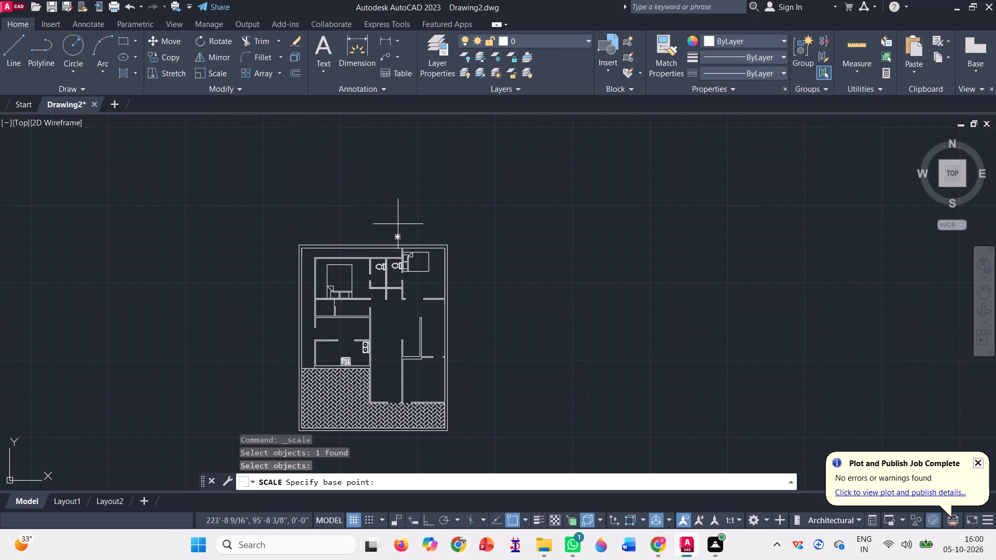
scroll(393, 237, "up", 5, "ctrl")
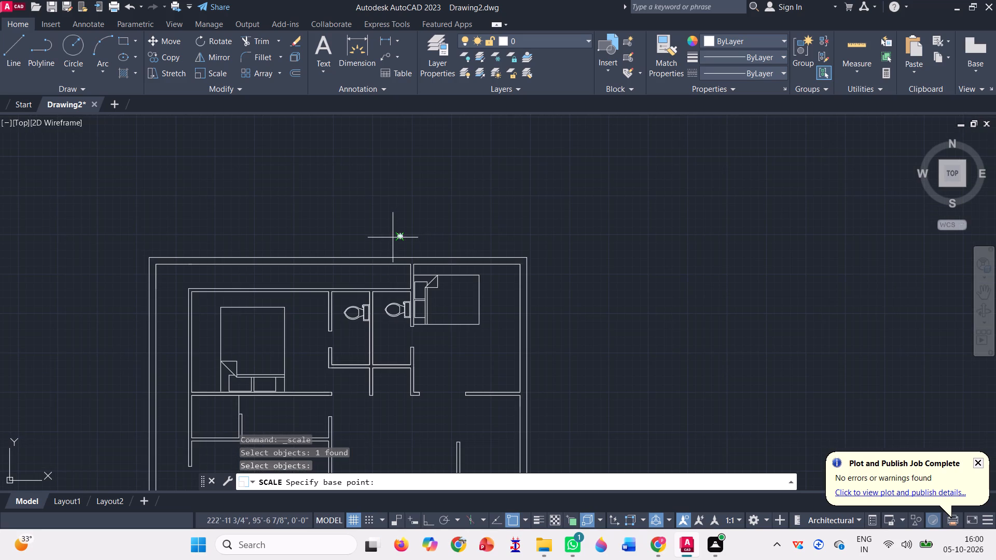
scroll(402, 237, "up", 1, "ctrl")
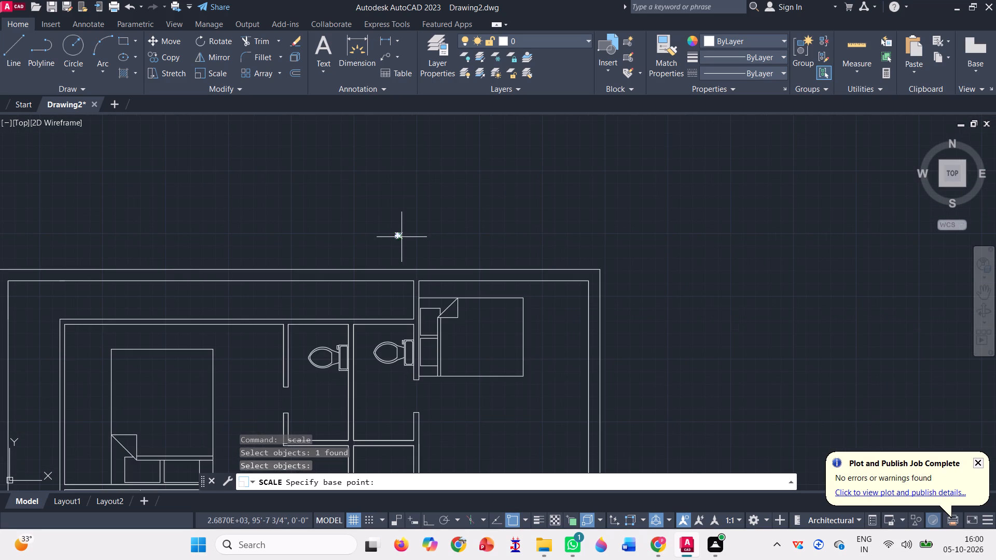
key("ctrl+Escape")
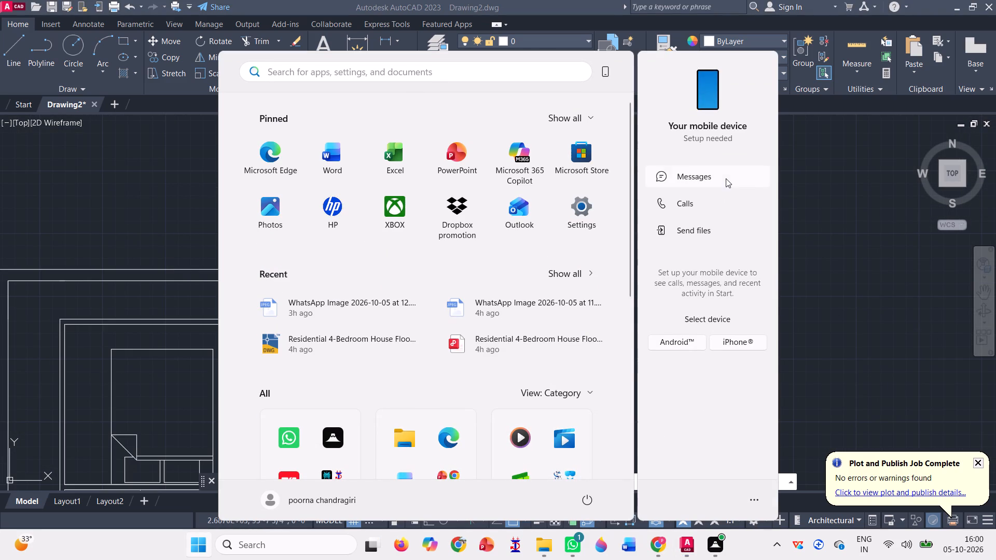
left_click(900, 186, "ctrl")
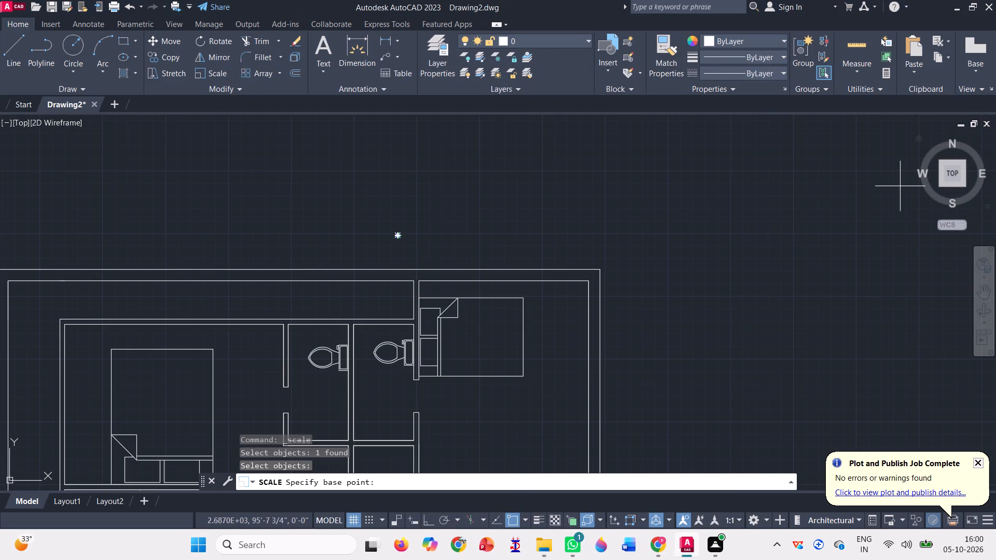
key("ctrl+Escape")
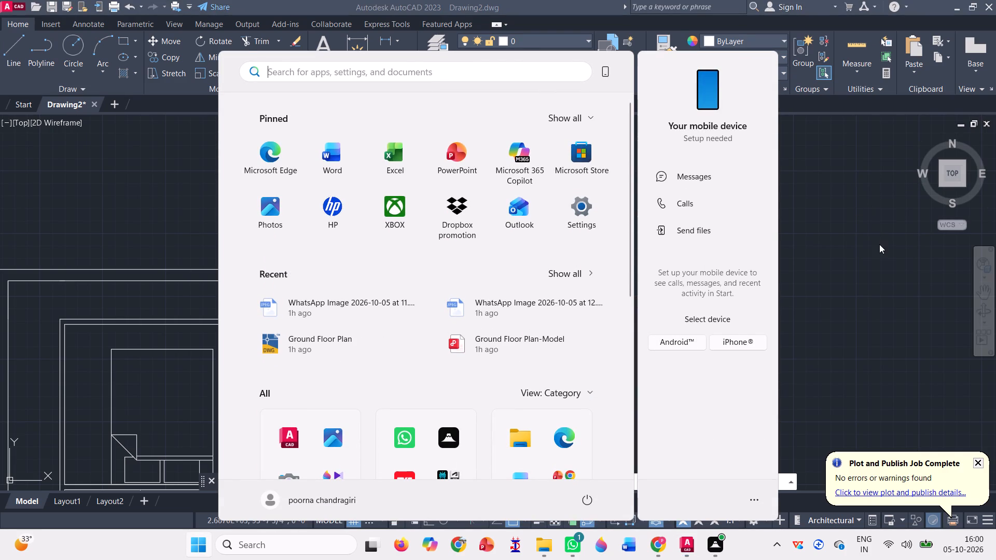
double_click(879, 244, "ctrl")
double_click(800, 278, "ctrl")
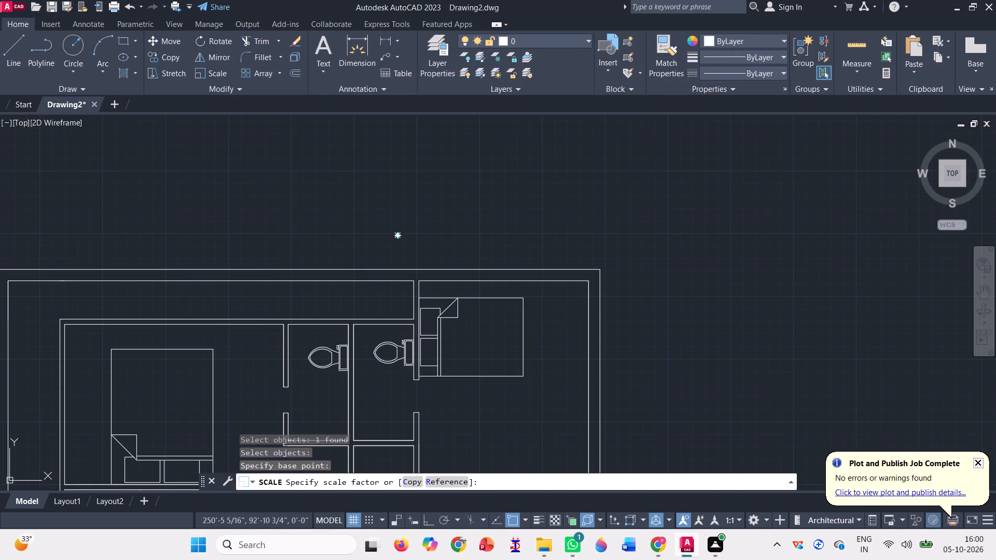
key("ctrl+Escape")
key("ctrl+Escape")
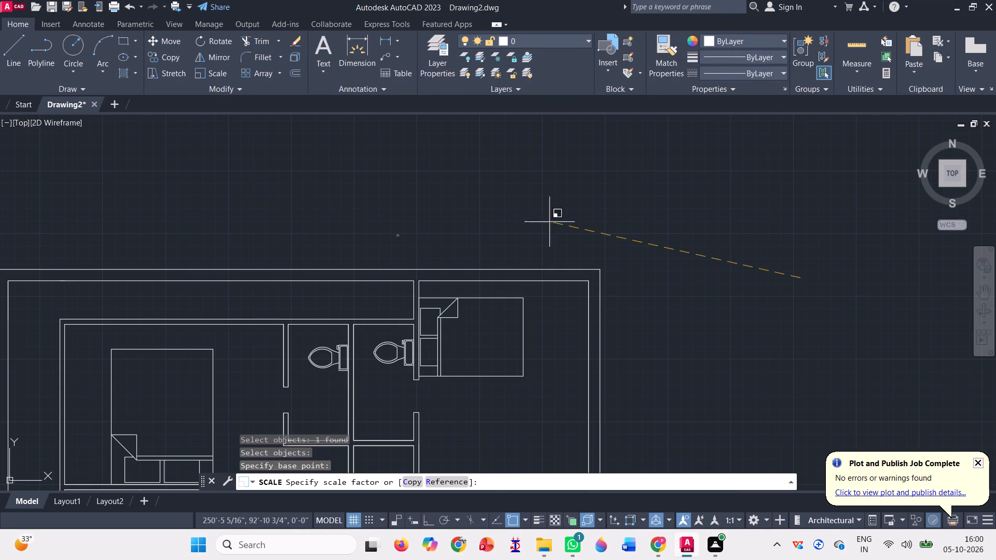
left_click(616, 228, "ctrl")
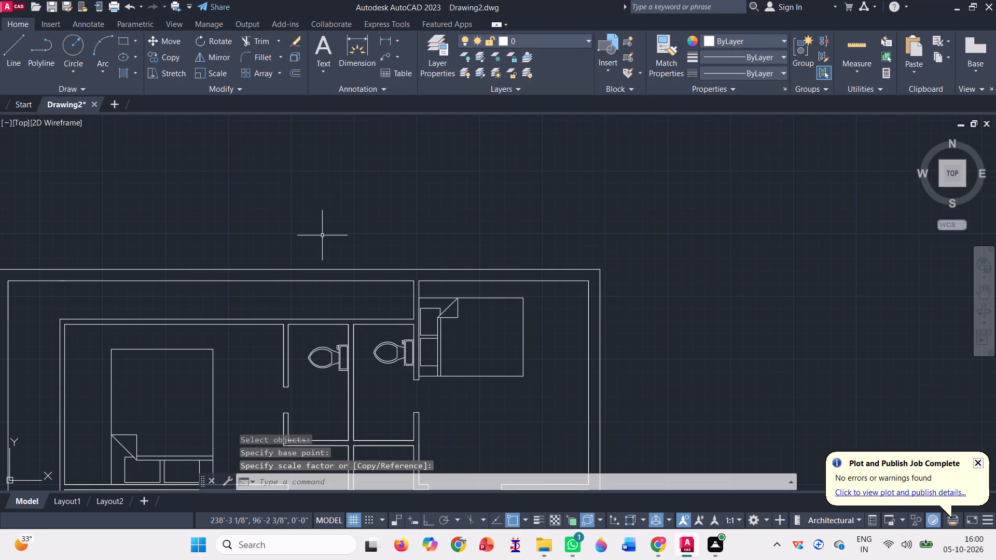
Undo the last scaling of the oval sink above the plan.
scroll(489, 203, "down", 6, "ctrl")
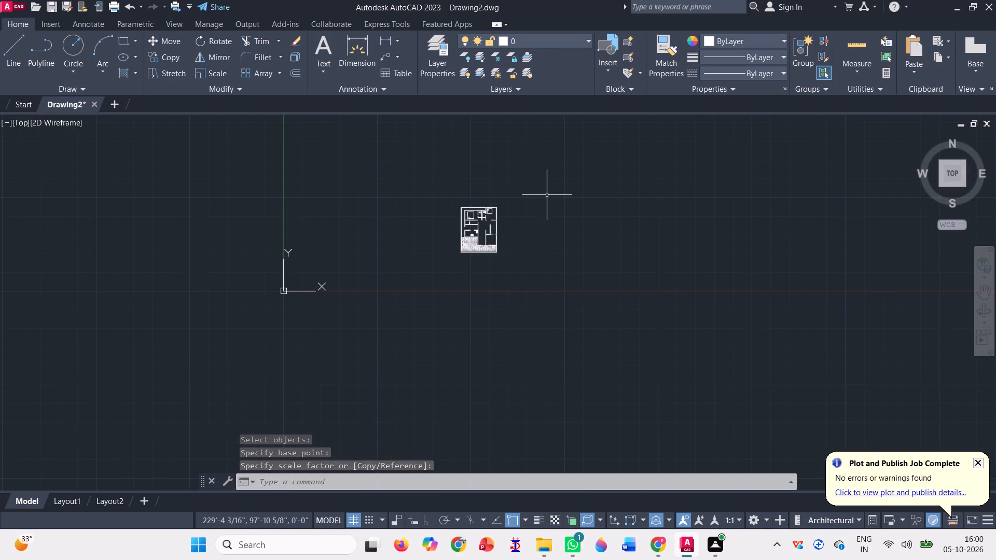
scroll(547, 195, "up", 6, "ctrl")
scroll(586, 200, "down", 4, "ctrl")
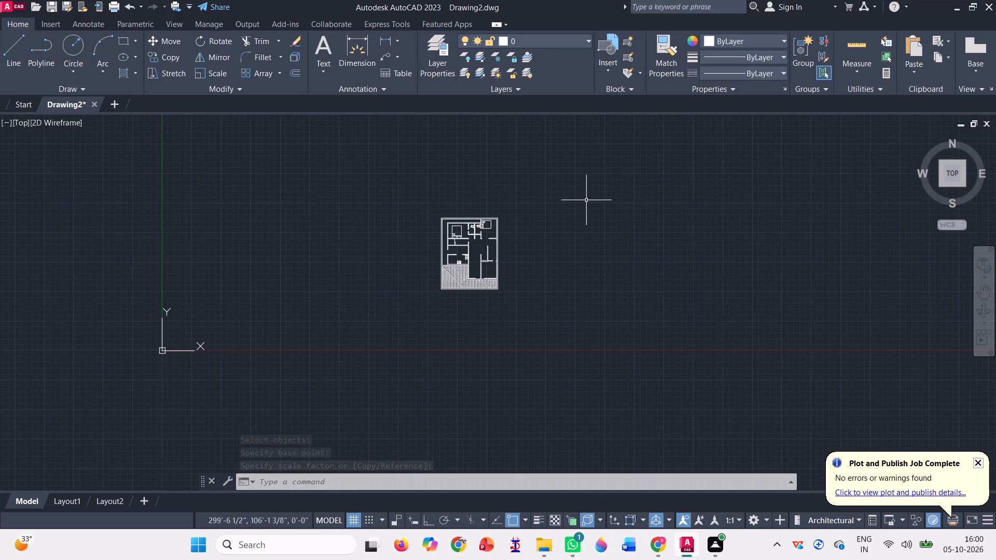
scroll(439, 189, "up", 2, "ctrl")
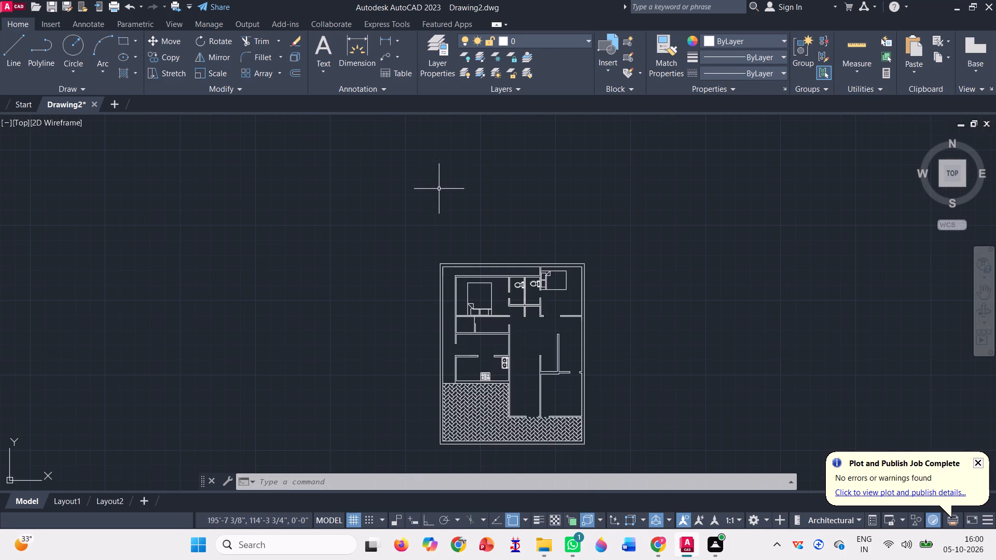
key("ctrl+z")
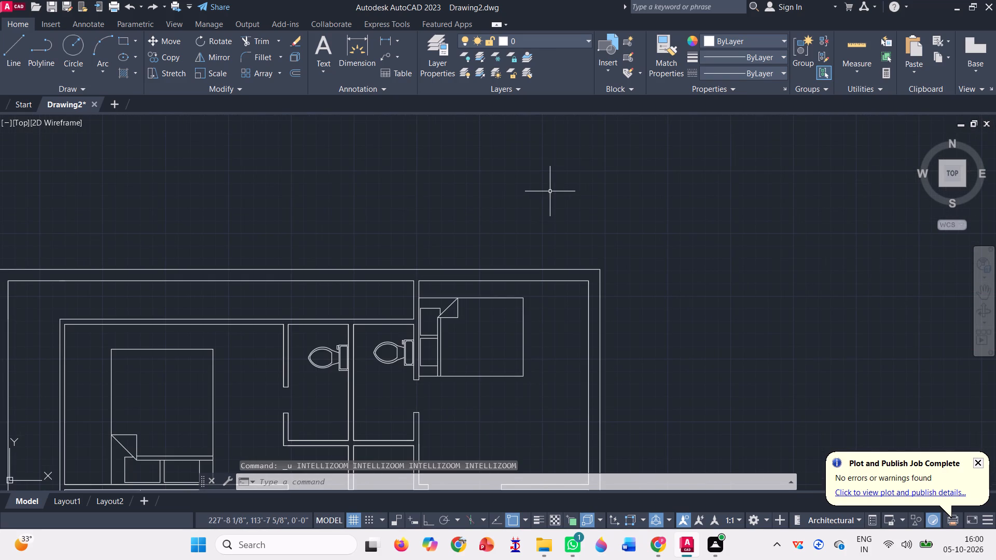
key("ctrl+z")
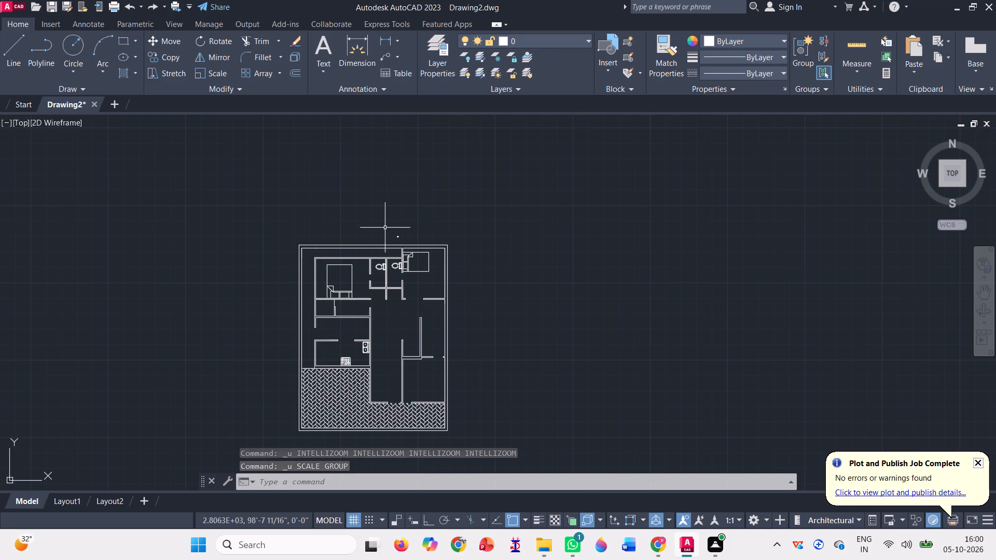
Scale up the tiny oval sink above the plan from a base point on the sink, to over a third of a bathroom's width.
scroll(385, 228, "up", 4, "ctrl")
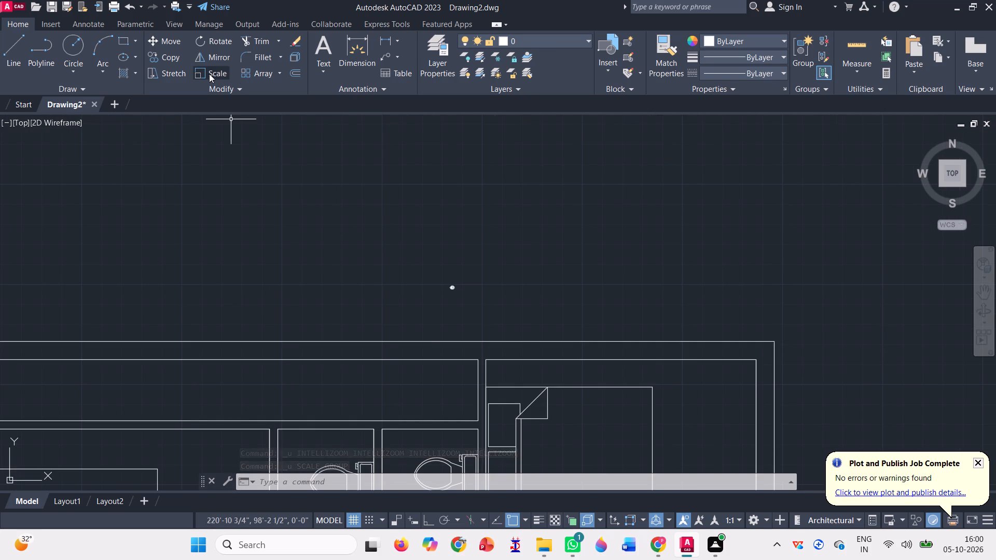
left_click(209, 74)
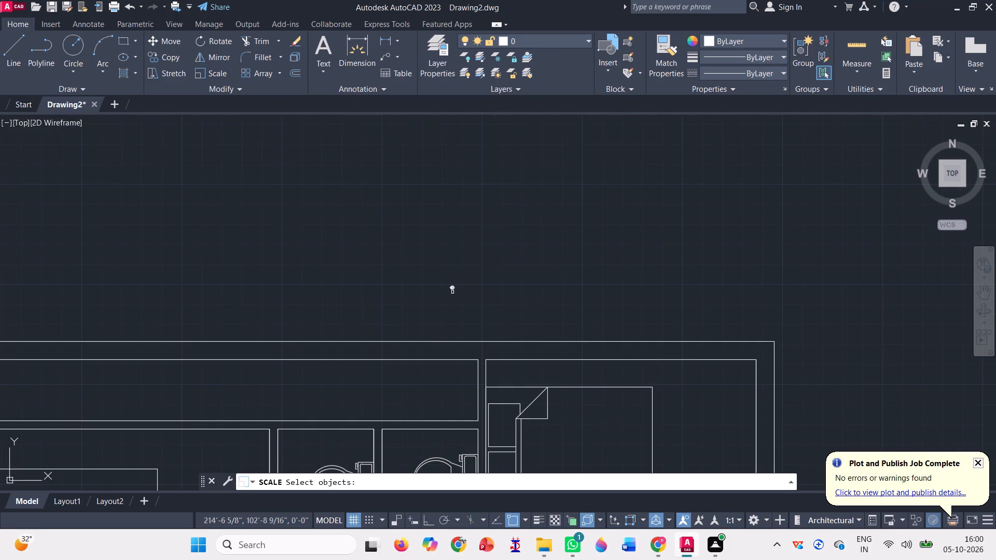
left_click(452, 288)
key("space")
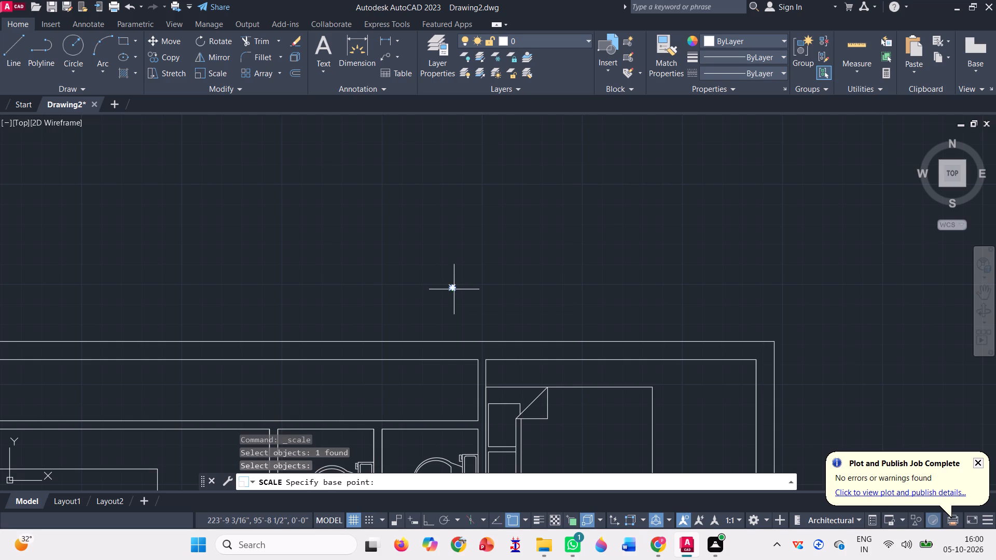
left_click(454, 290)
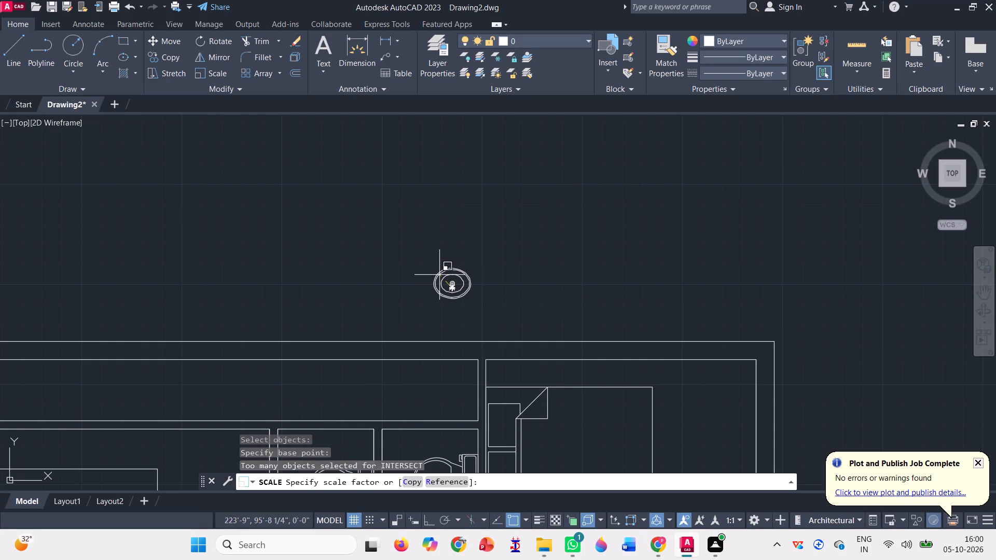
left_click(439, 275)
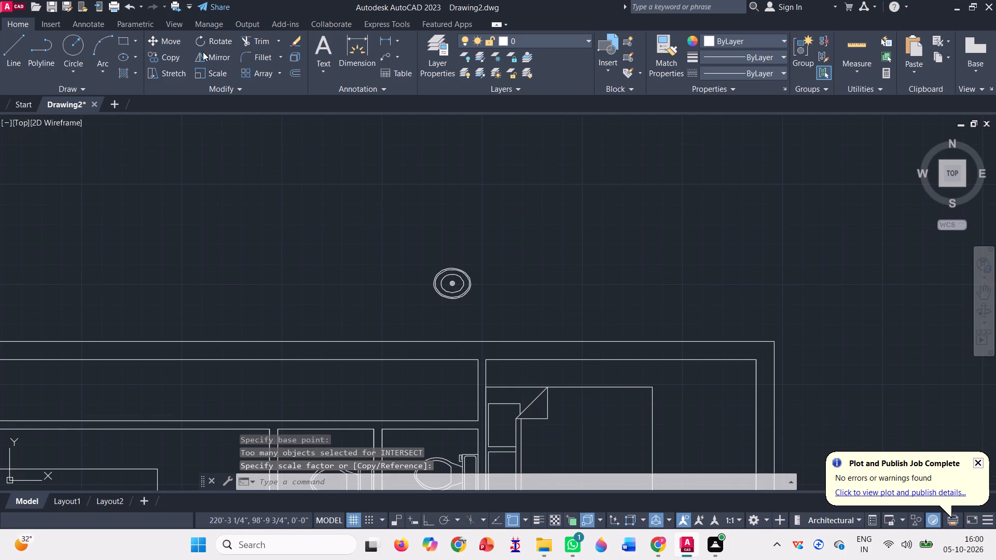
Copy the enlarged oval sink from its centre to the lower end of both bathrooms and just below the left bathroom's lower wall.
left_click(173, 57)
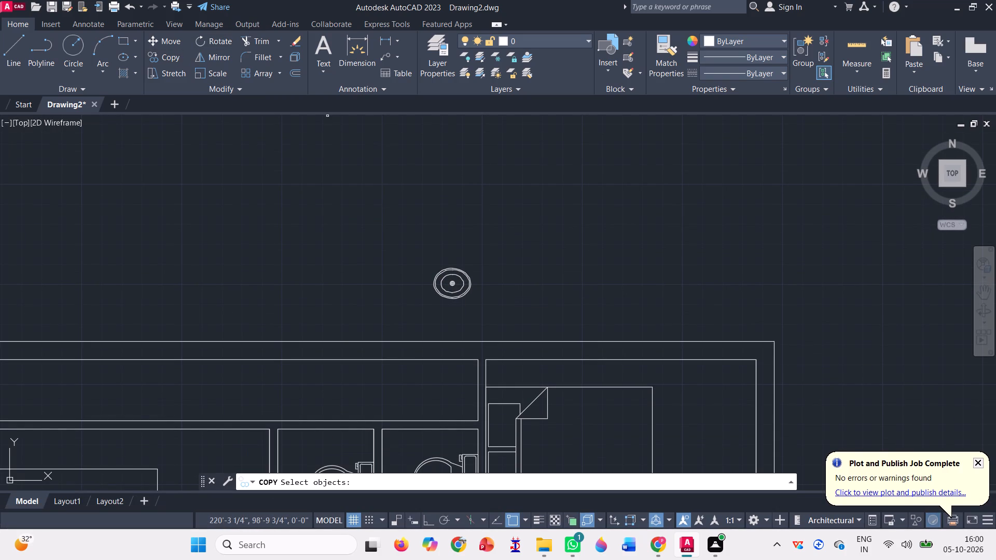
left_click(451, 281)
key("space")
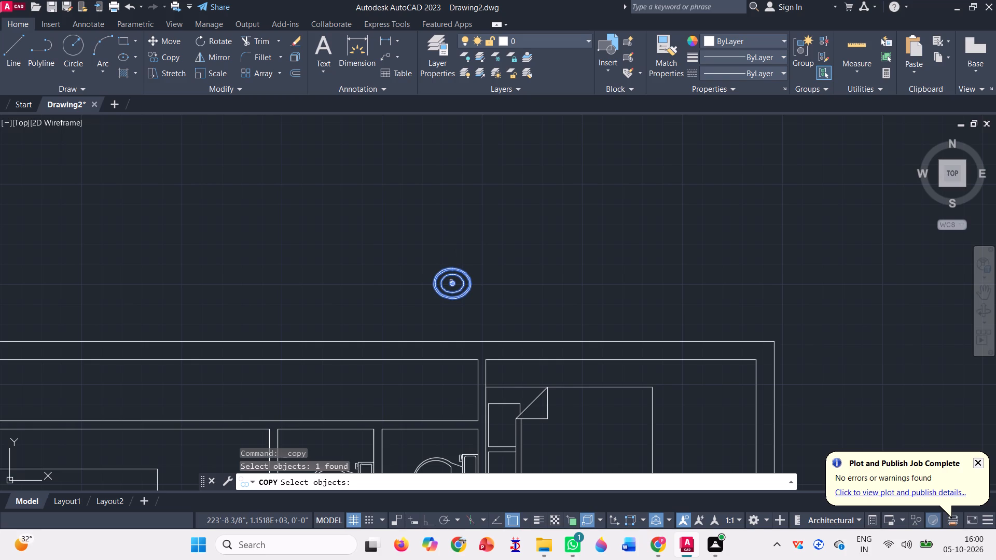
left_click(451, 283)
scroll(451, 283, "down", 4, "ctrl")
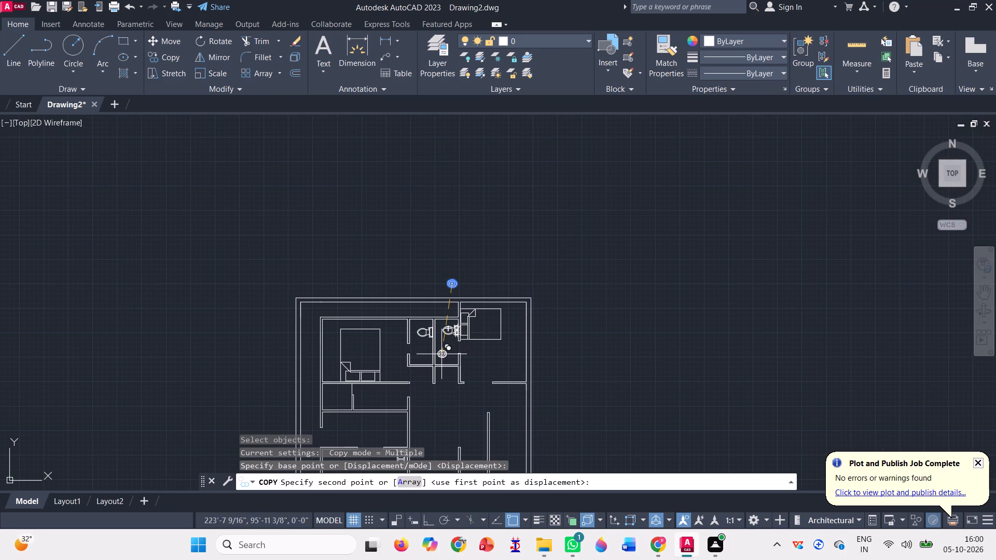
scroll(441, 354, "up", 4, "ctrl")
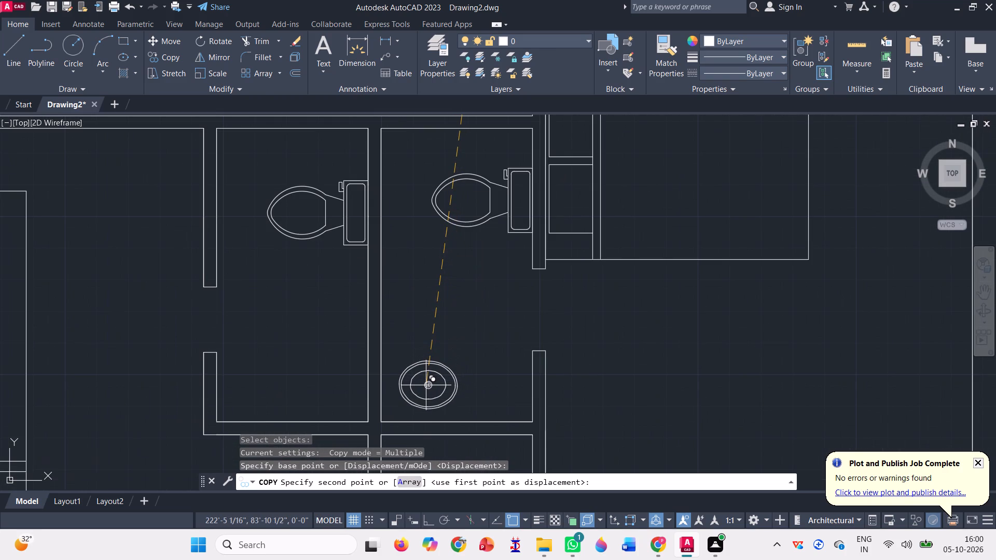
left_click(426, 385)
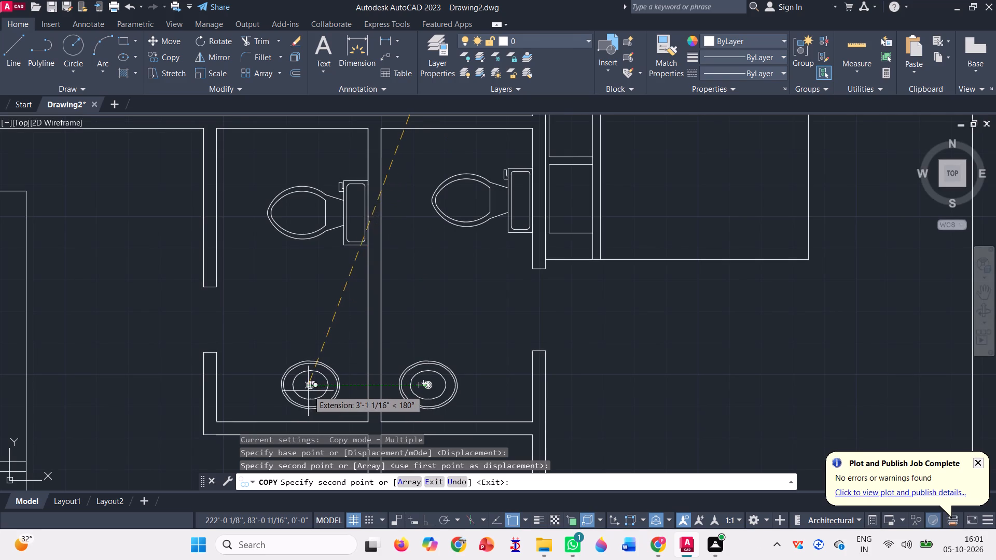
left_click(298, 393)
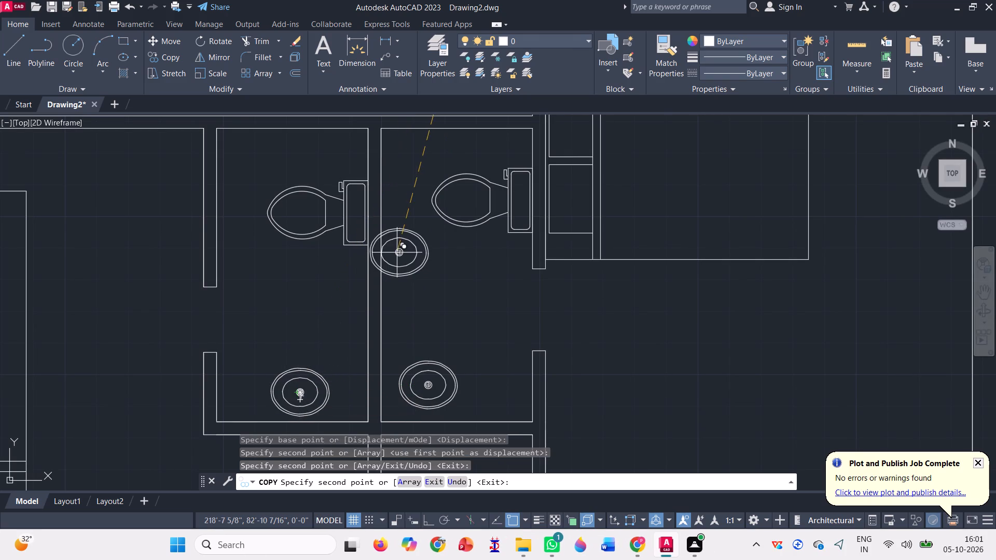
scroll(397, 253, "down", 2, "ctrl")
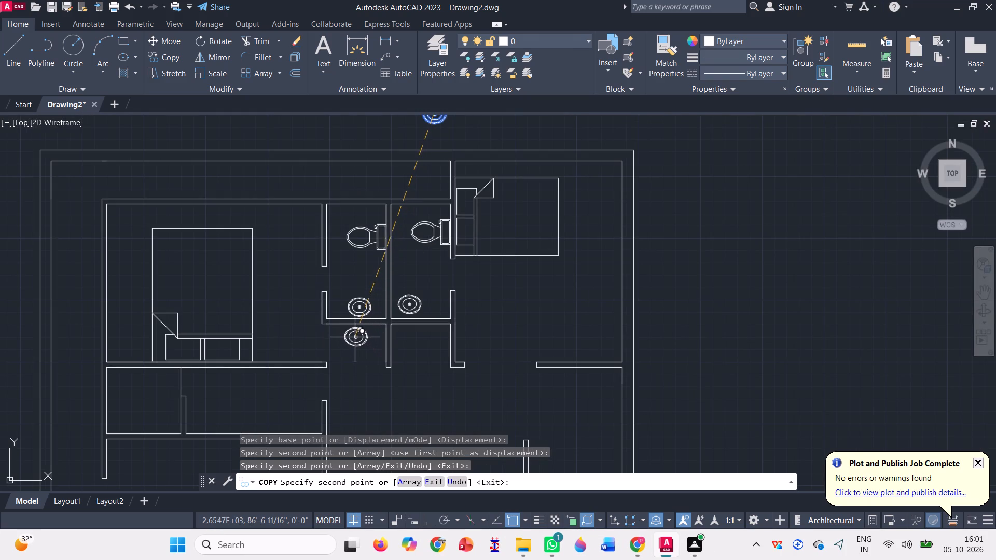
left_click(356, 340)
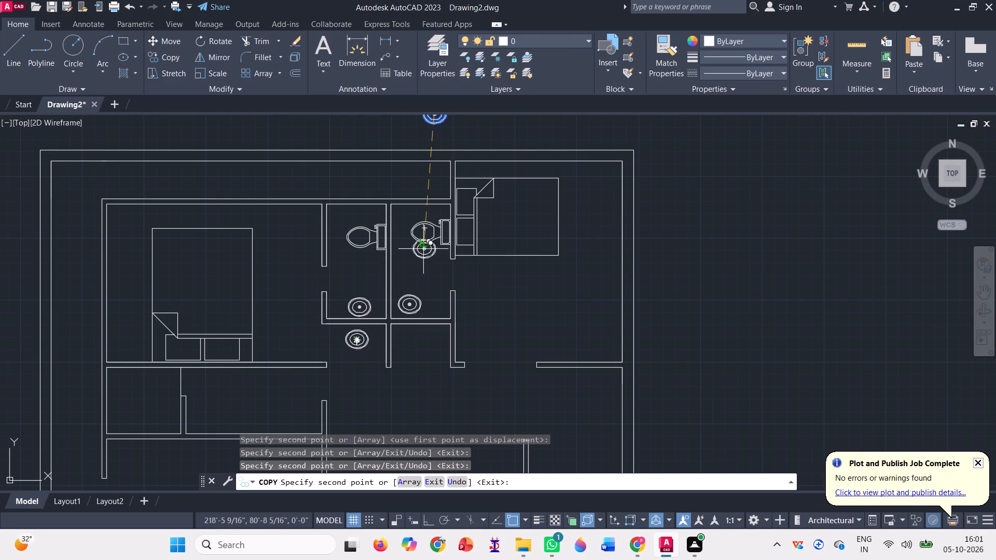
key("Escape")
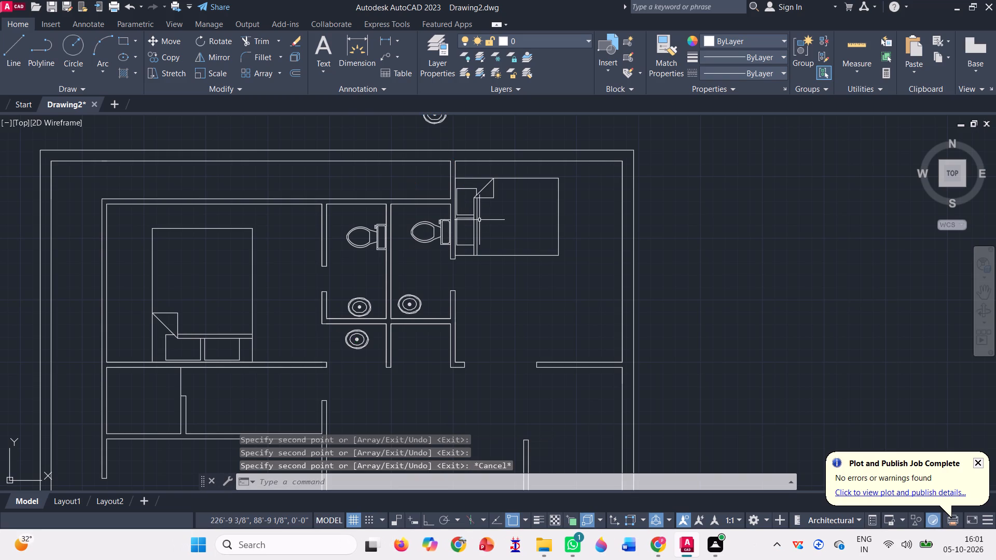
Erase the original oval sink above the plan.
scroll(479, 220, "down", 4, "ctrl")
left_click_drag(473, 203, 538, 172)
key("Delete")
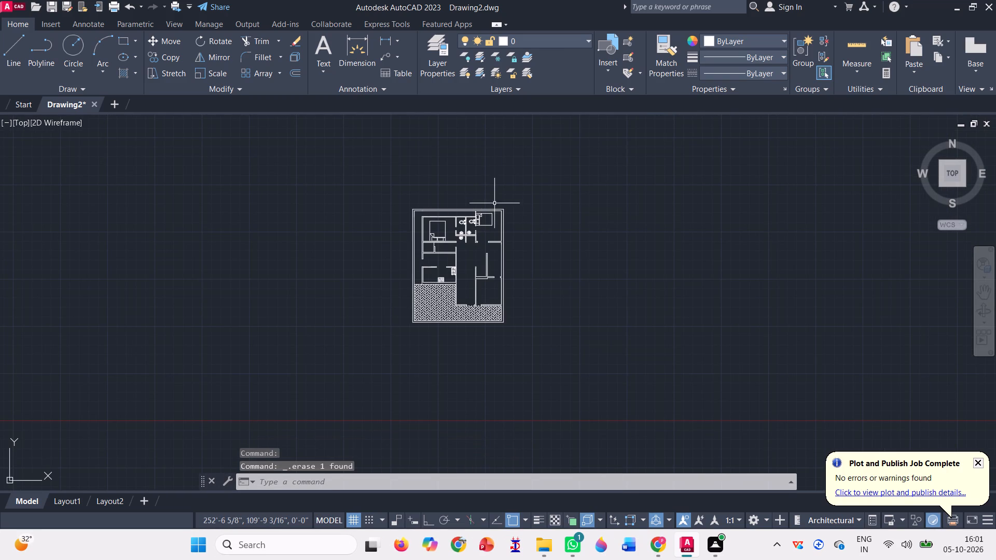
Insert the Dining Set - 36 x 72 in. block from DesignCenter's Home - Space Planner drawing at scale 1 in the empty space right of the house.
scroll(486, 241, "up", 2, "ctrl")
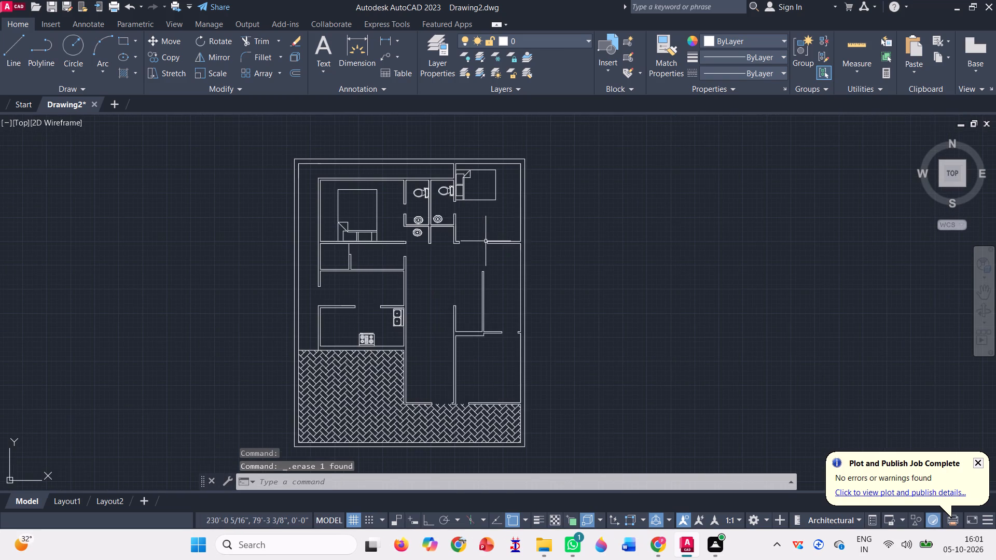
key("ctrl+2")
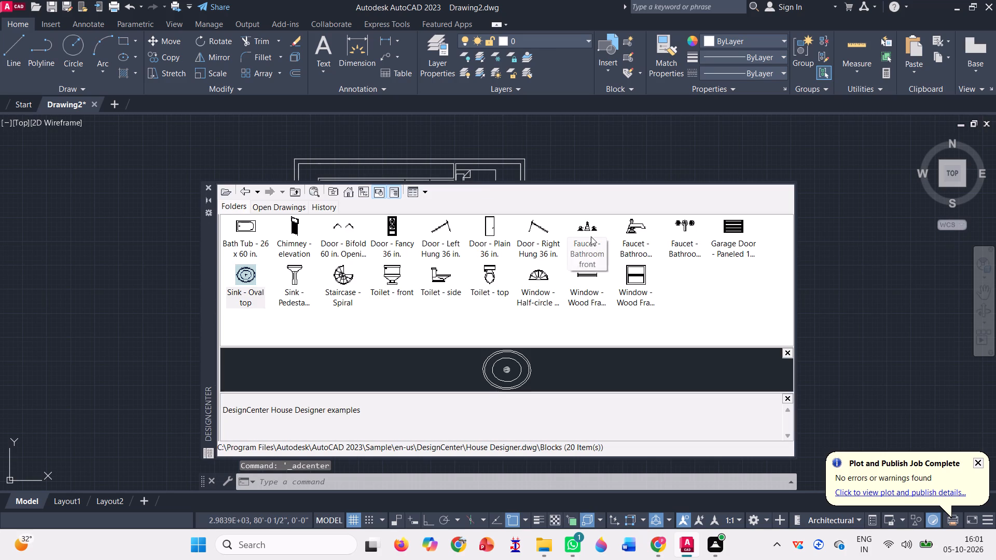
left_click(349, 193)
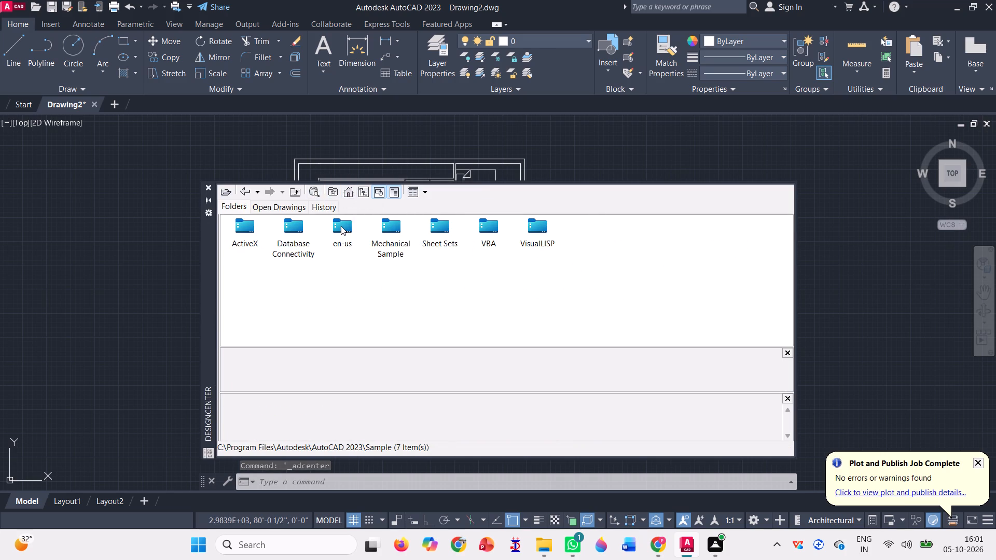
double_click(341, 226)
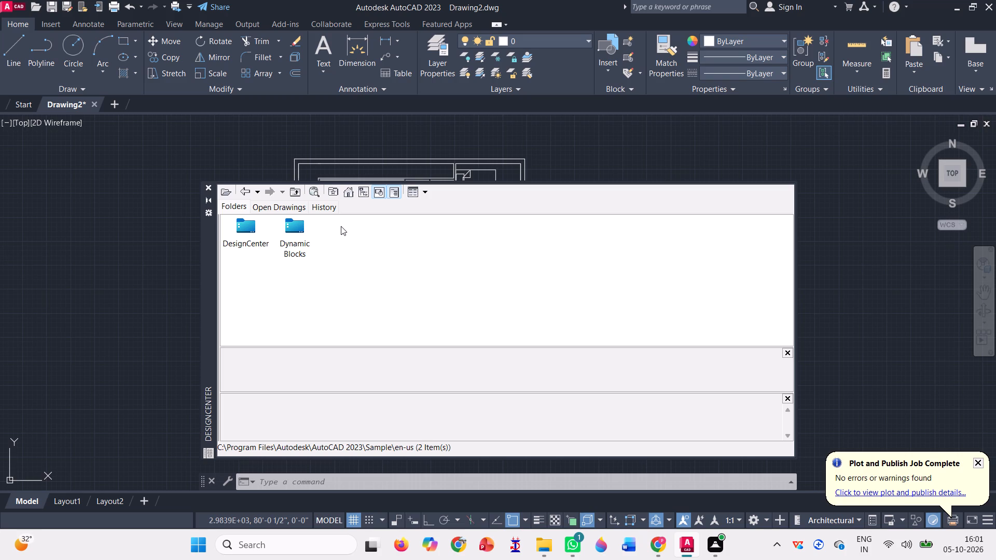
double_click(242, 224)
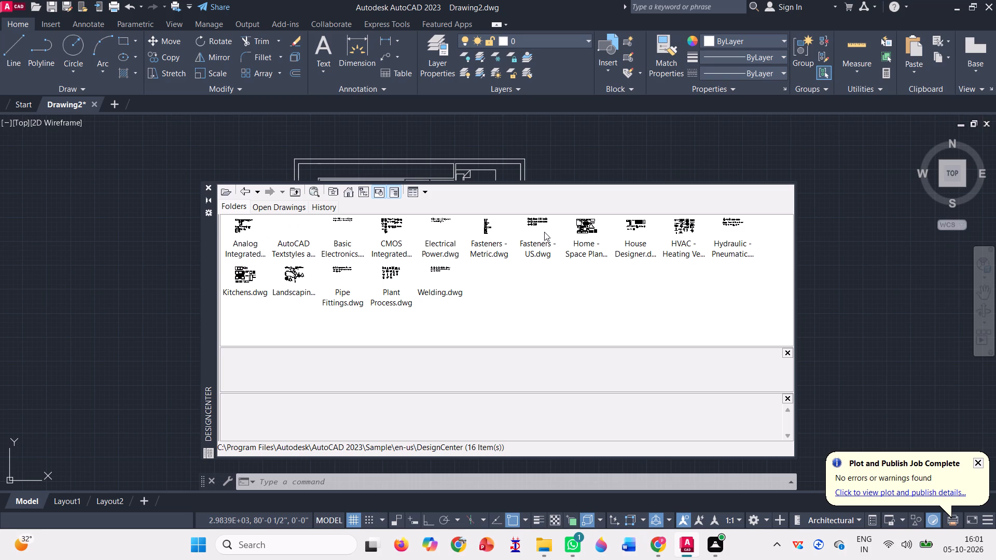
double_click(585, 222)
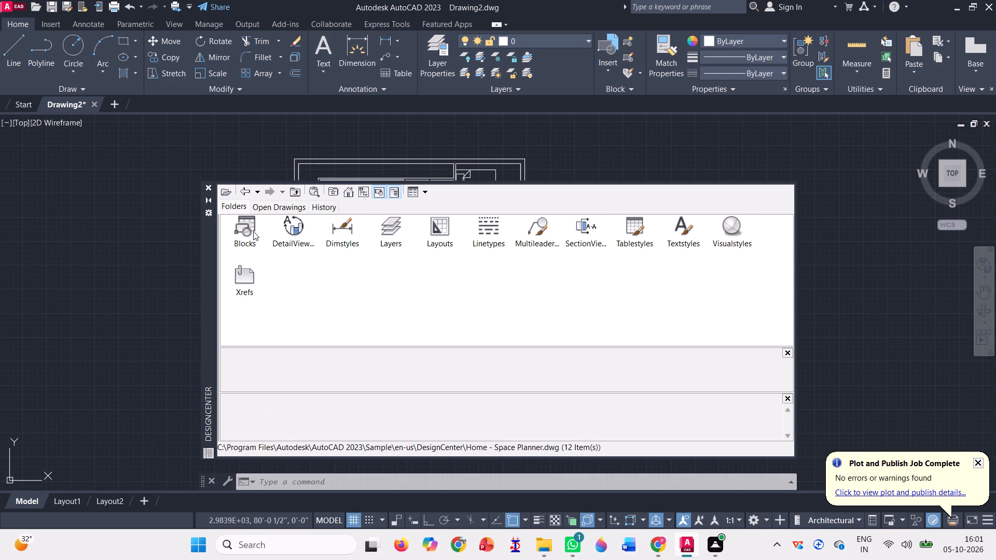
double_click(244, 225)
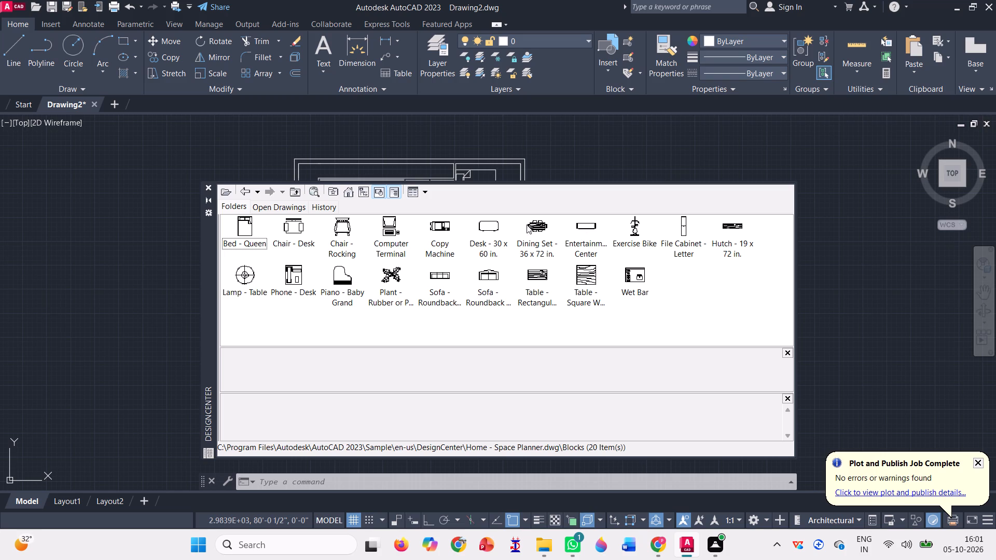
double_click(532, 225)
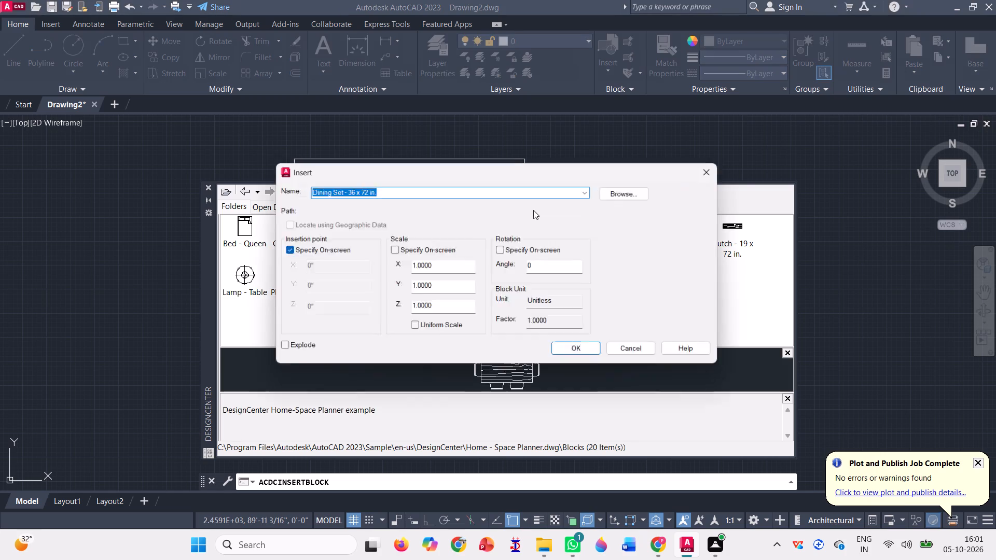
left_click(576, 349)
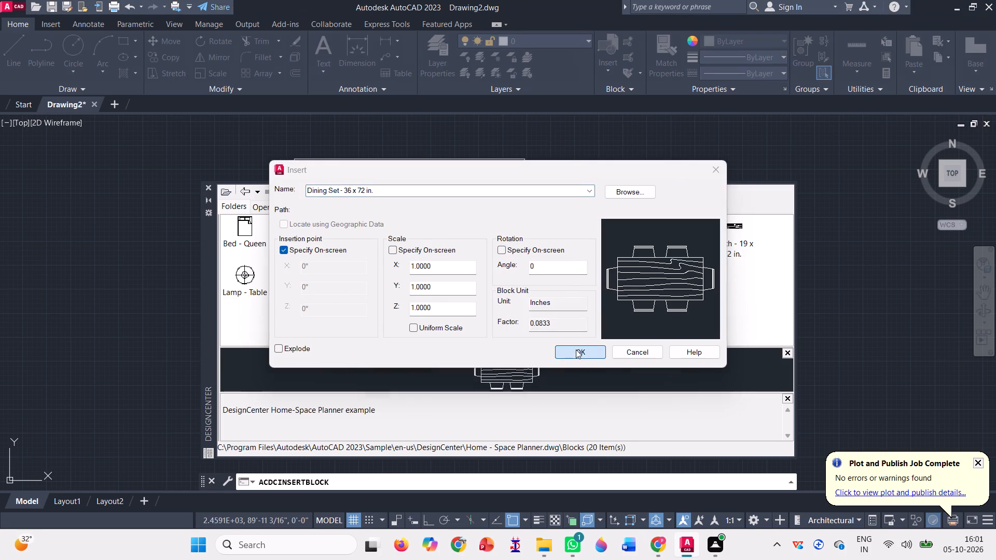
left_click(550, 173)
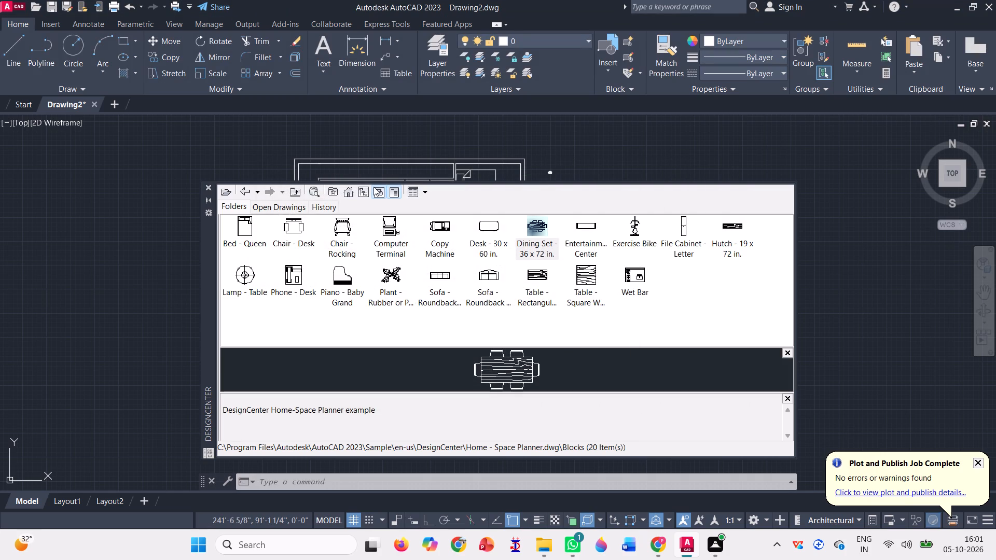
left_click(207, 185)
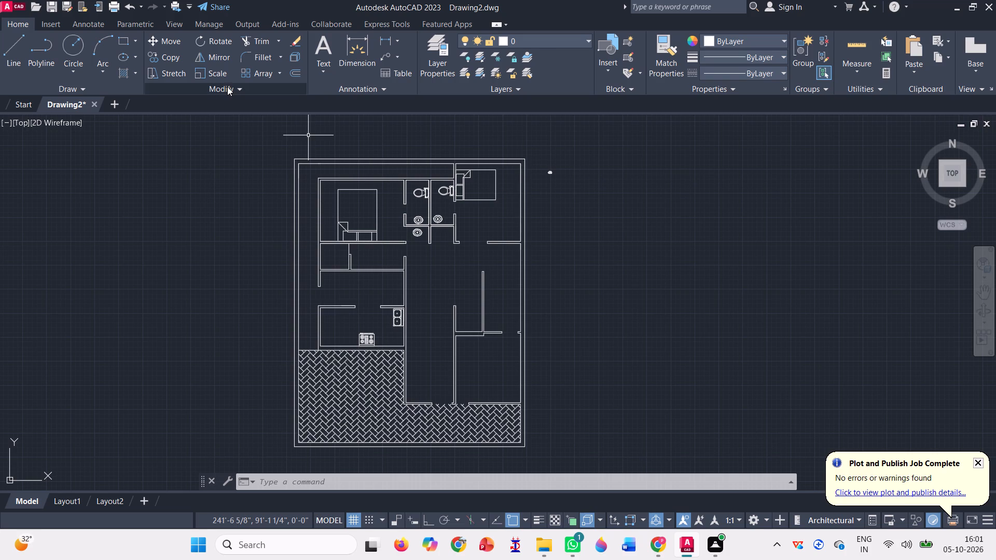
Scale up the tiny dining set beside the house from a base point on it, to about four-fifths of the nearby bed's length.
left_click(216, 74)
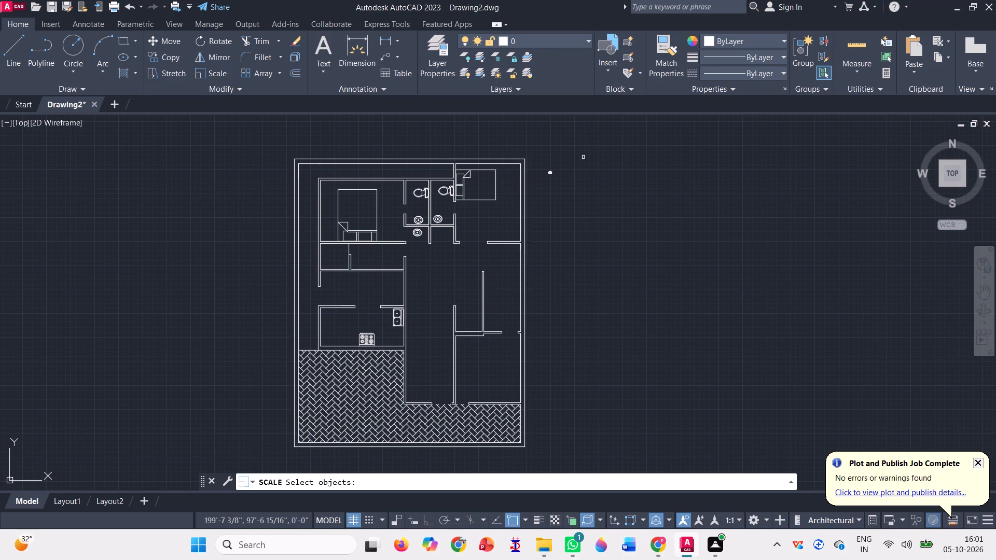
scroll(547, 165, "up", 3, "ctrl")
scroll(547, 165, "right", 1)
left_click(553, 199)
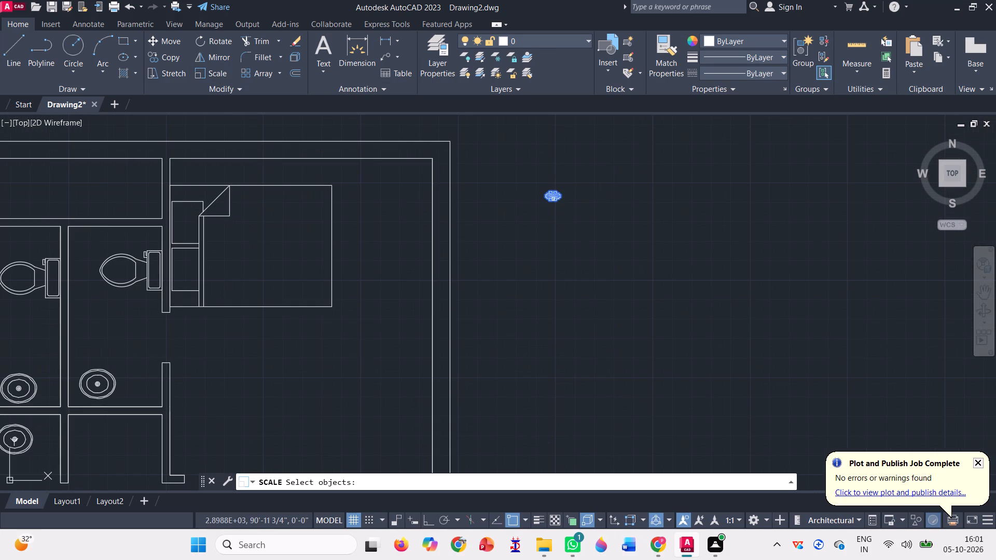
key("space")
left_click_drag(547, 191, 599, 227)
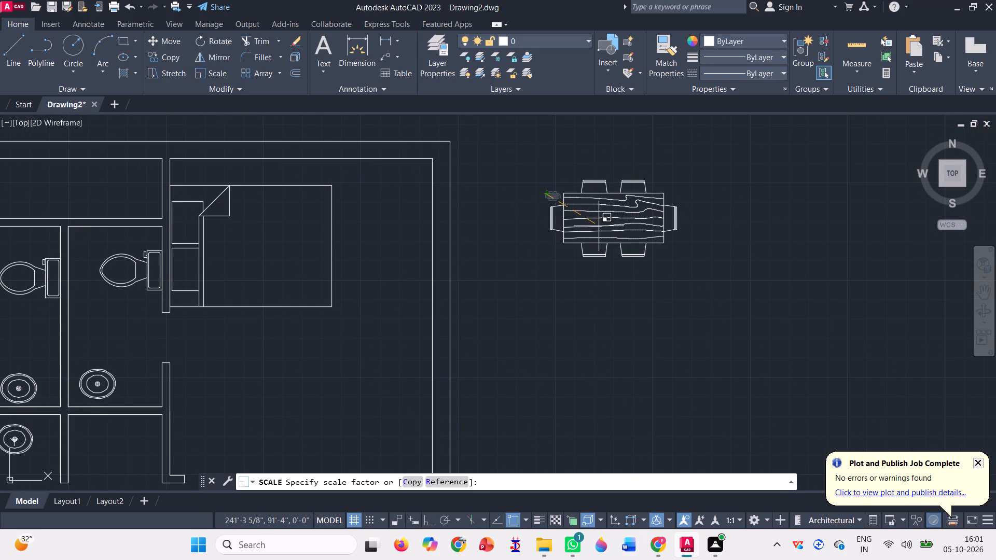
left_click_drag(599, 227, 600, 227)
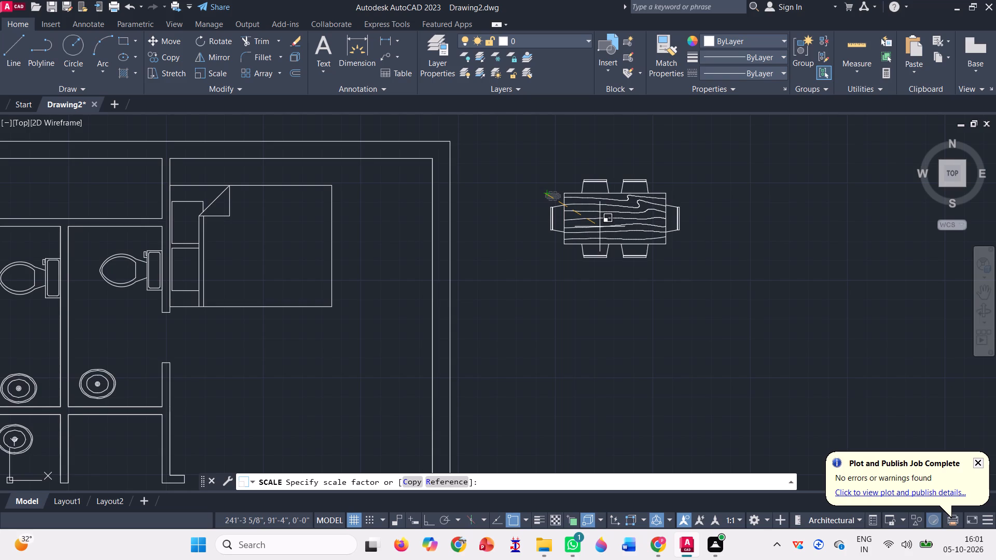
left_click_drag(600, 227, 600, 227)
left_click(600, 227)
Move the enlarged dining set into the open hall below the bathrooms, between the left-hand rooms and the narrow stair wall.
scroll(600, 227, "down", 4, "ctrl")
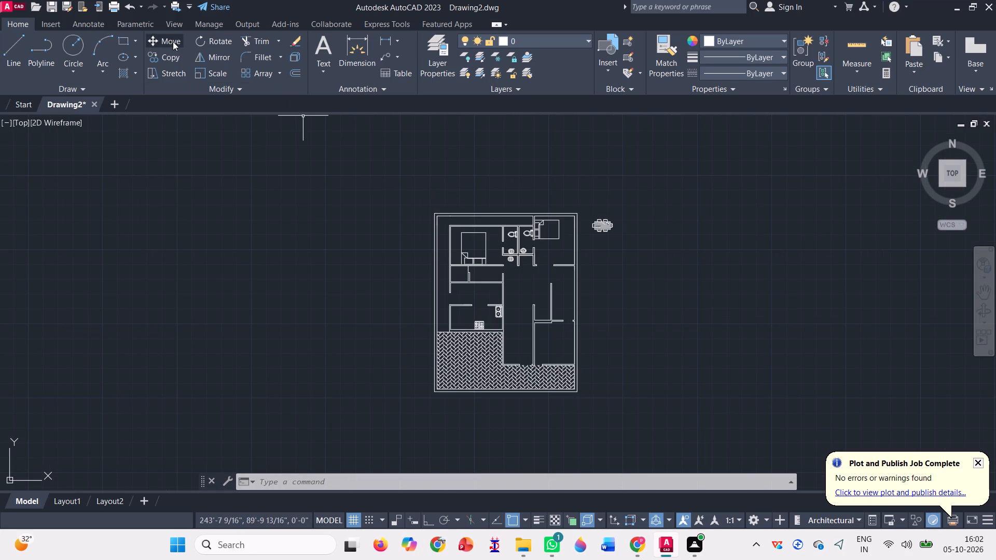
left_click(173, 41)
left_click(602, 228)
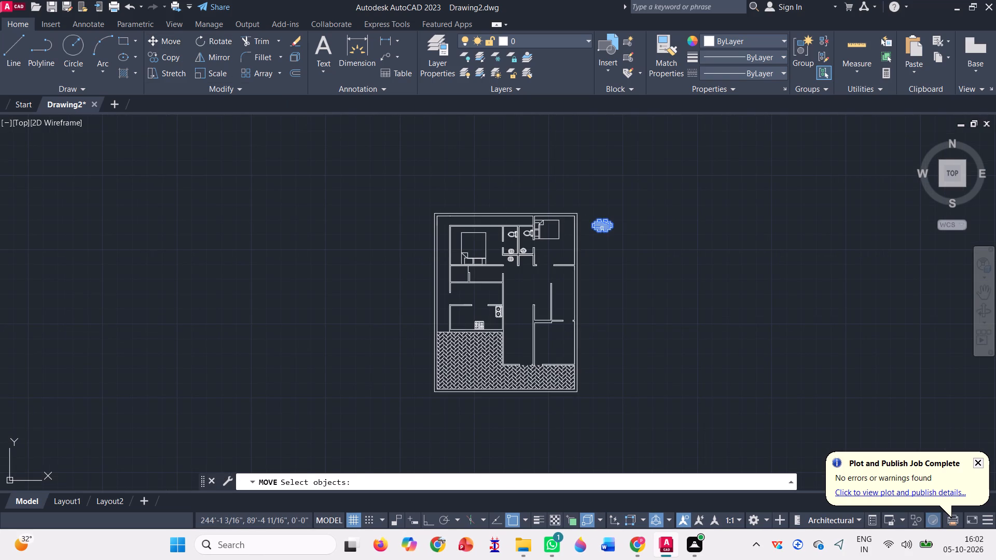
key("space")
left_click(603, 223)
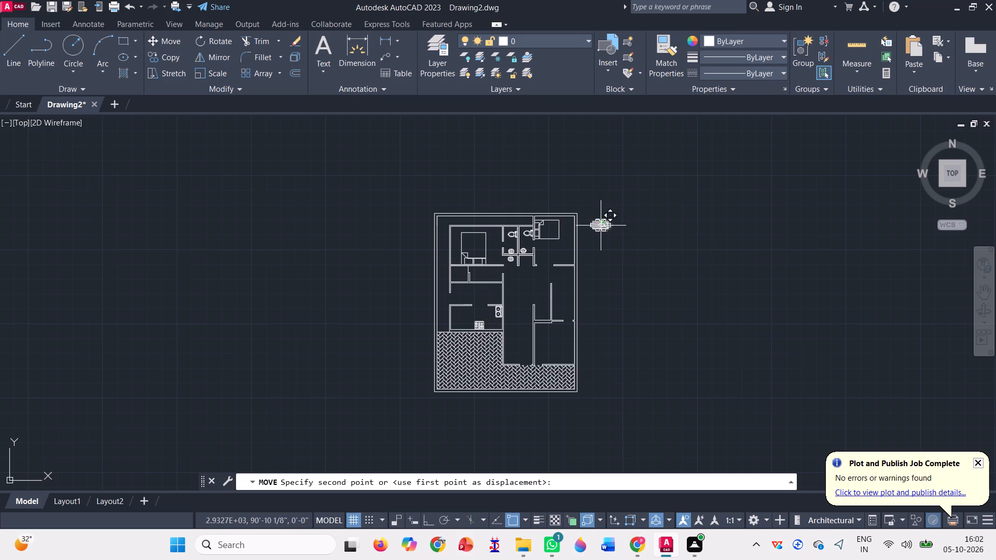
scroll(522, 291, "up", 4, "ctrl")
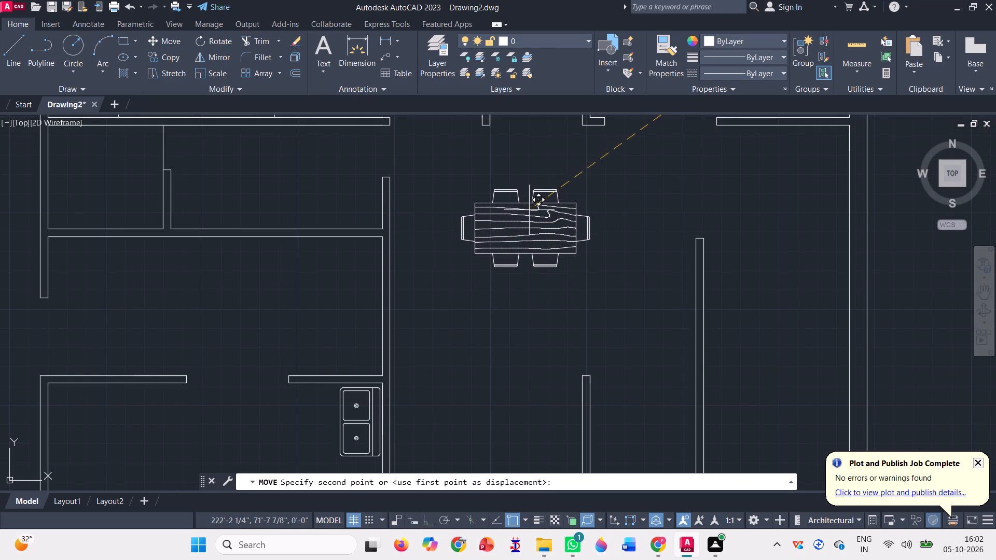
left_click(529, 210)
Draw a line 1' up from the stair wall's lower inside corner, continuing horizontally across to the outer wall as the first tread.
scroll(529, 210, "down", 4, "ctrl")
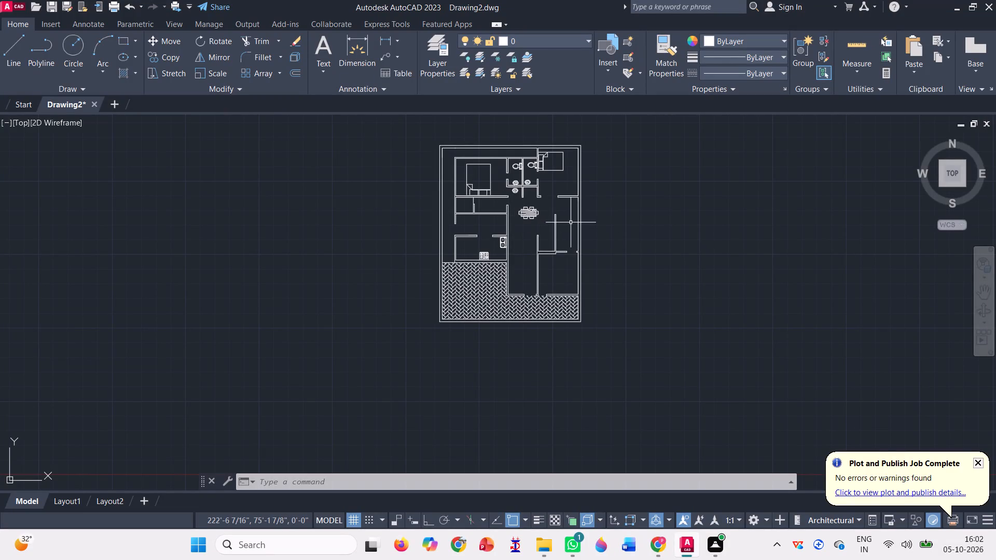
scroll(577, 228, "up", 4, "ctrl")
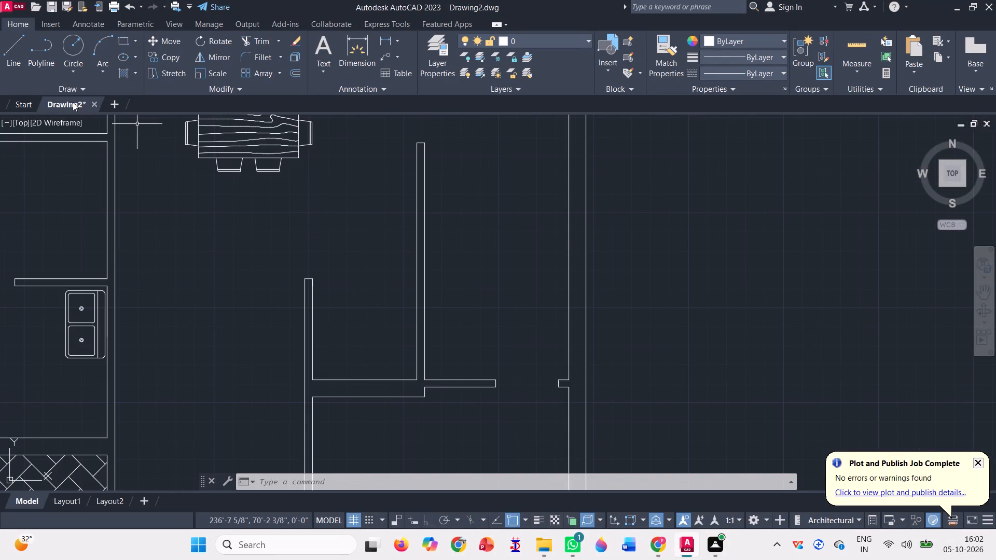
left_click(17, 46)
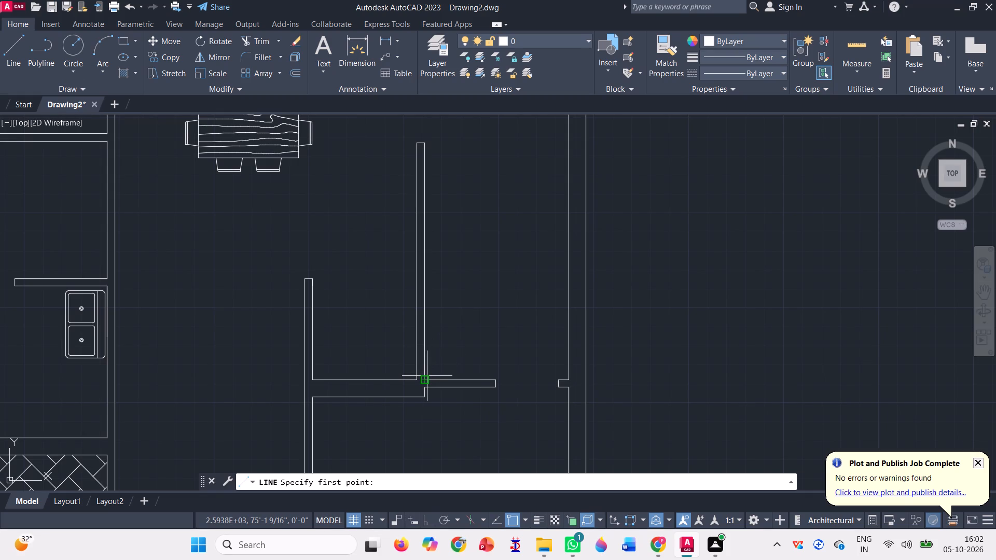
left_click_drag(425, 379, 424, 225)
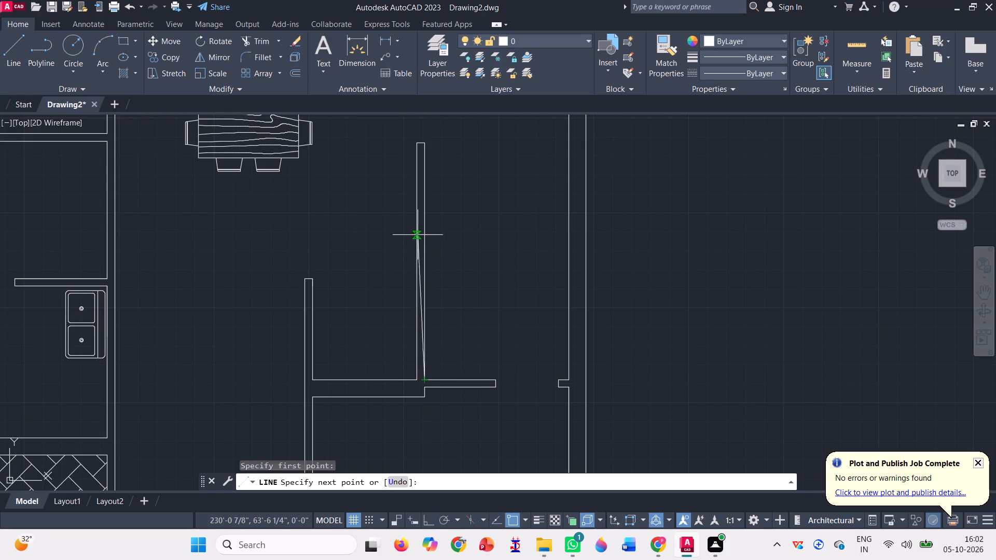
left_click_drag(424, 225, 426, 179)
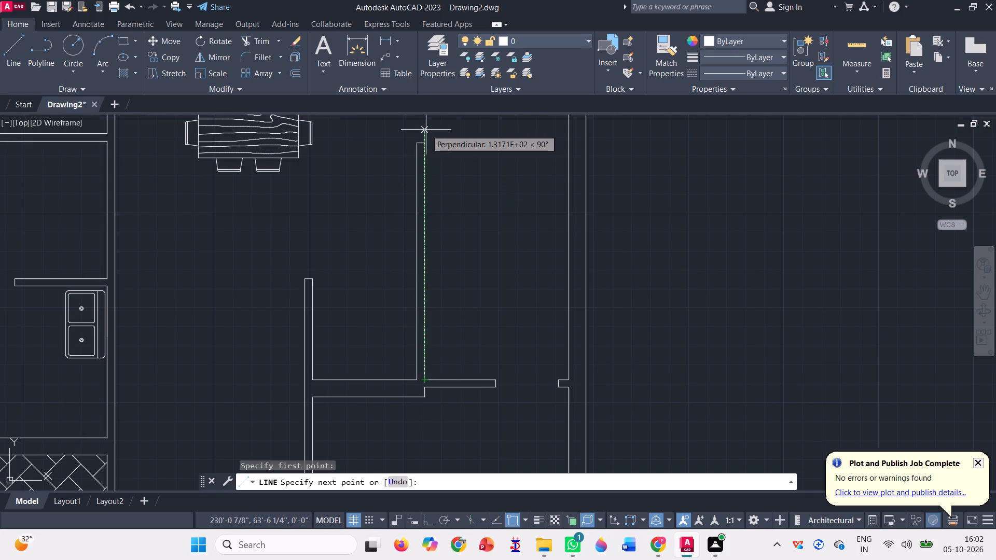
type("1'")
key("Return")
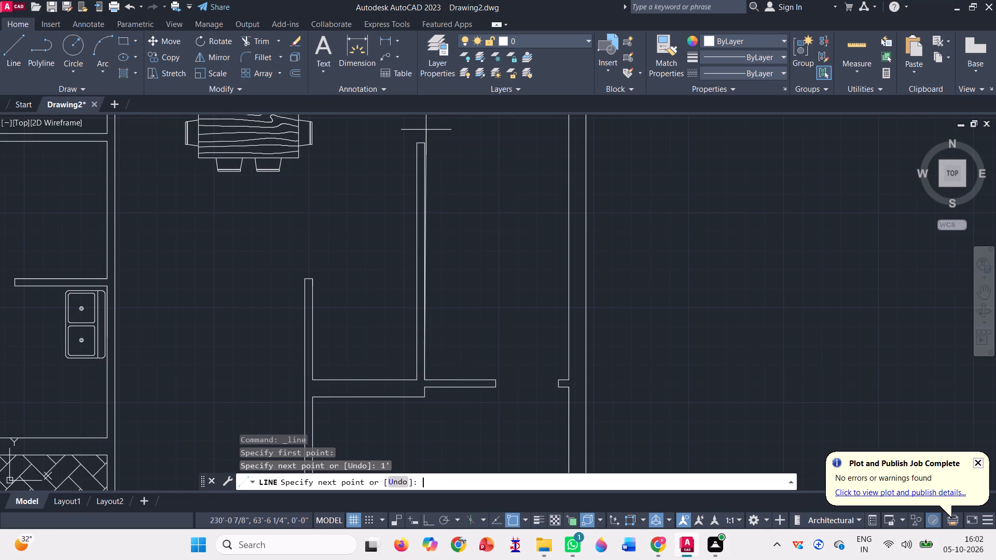
left_click(571, 356)
key("space")
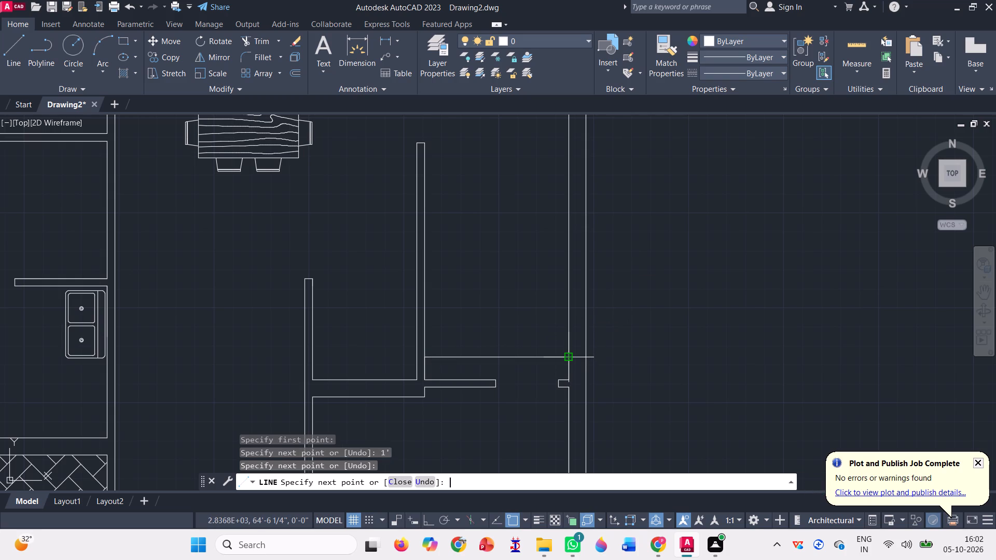
Copy the first tread line from its left end, turning Ortho on to place a copy 1' straight above it.
left_click(170, 58)
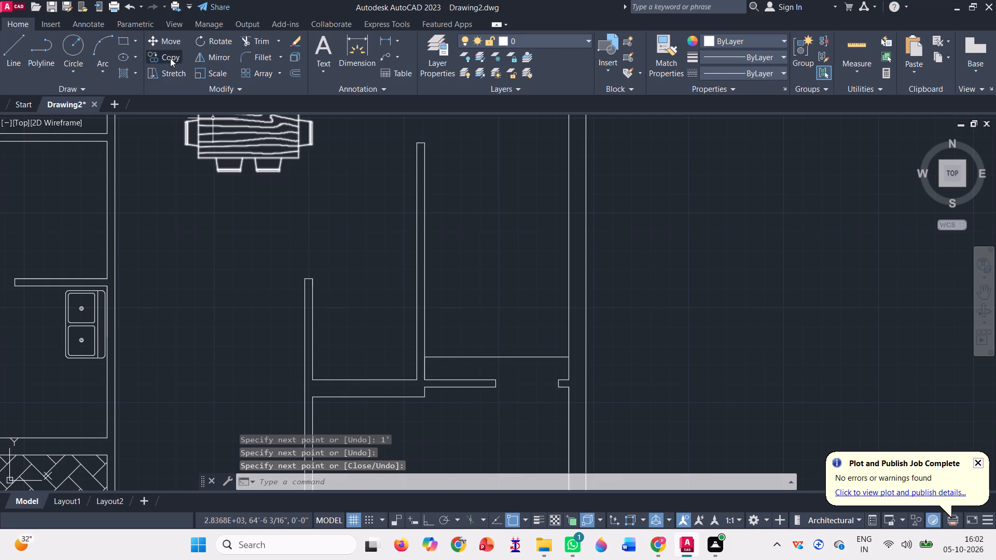
left_click(519, 359)
left_click(519, 352)
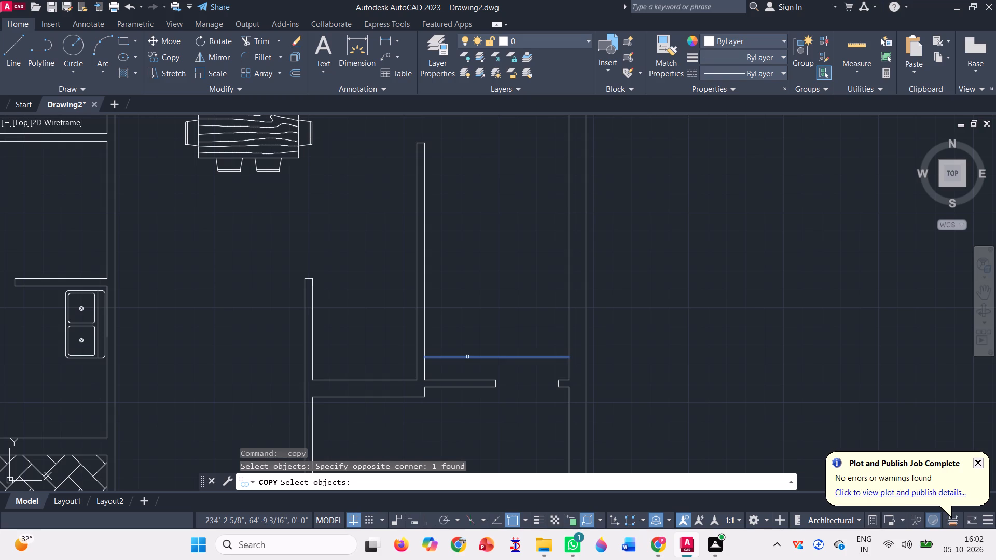
key("space")
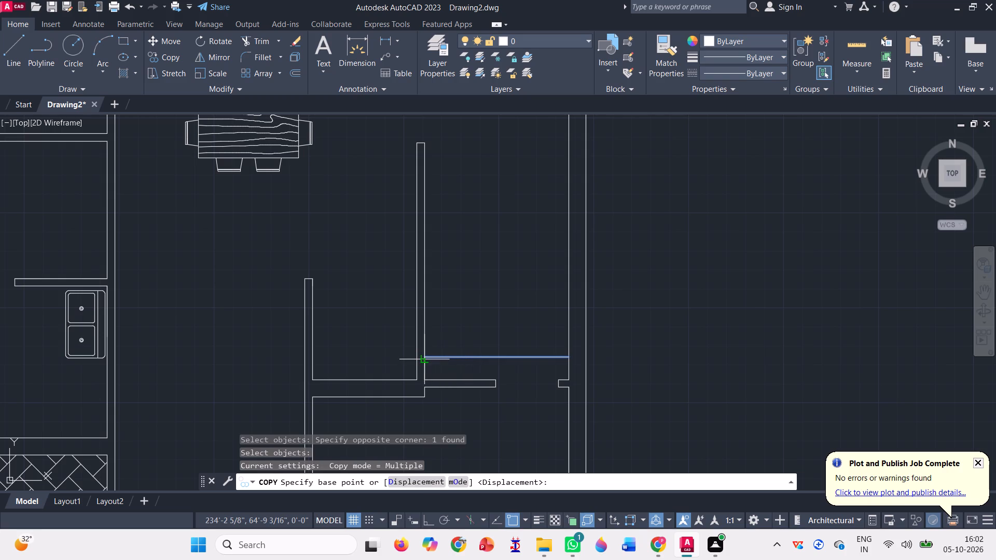
left_click(424, 358)
key("1")
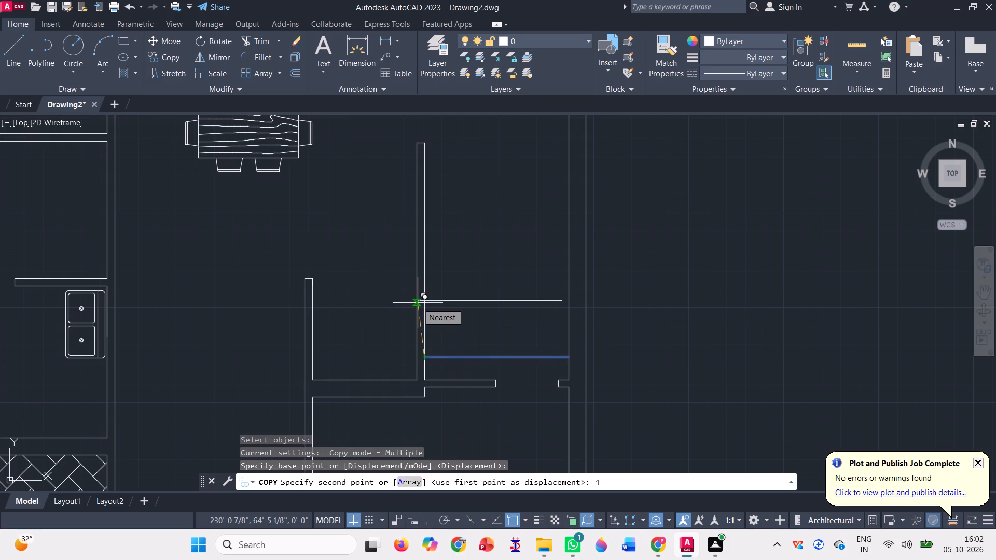
key("apostrophe")
key("Return")
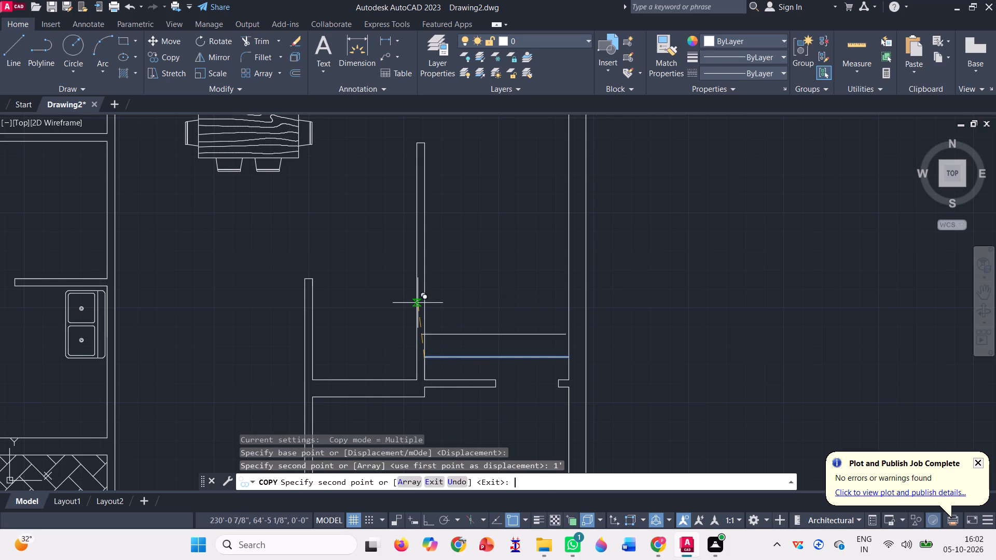
type("2'")
left_click(424, 521)
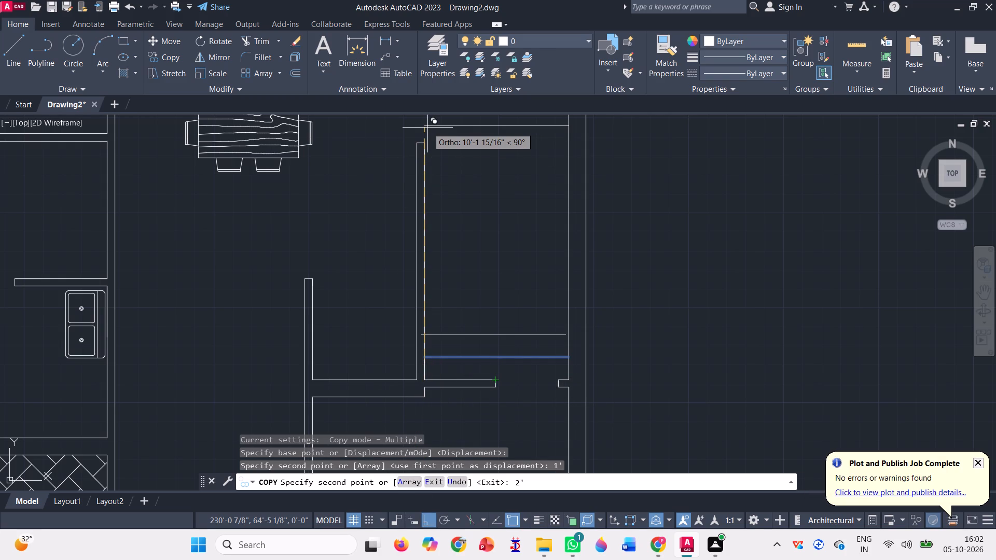
key("BackSpace")
key("BackSpace")
key("BackSpace")
type("1'")
key("Return")
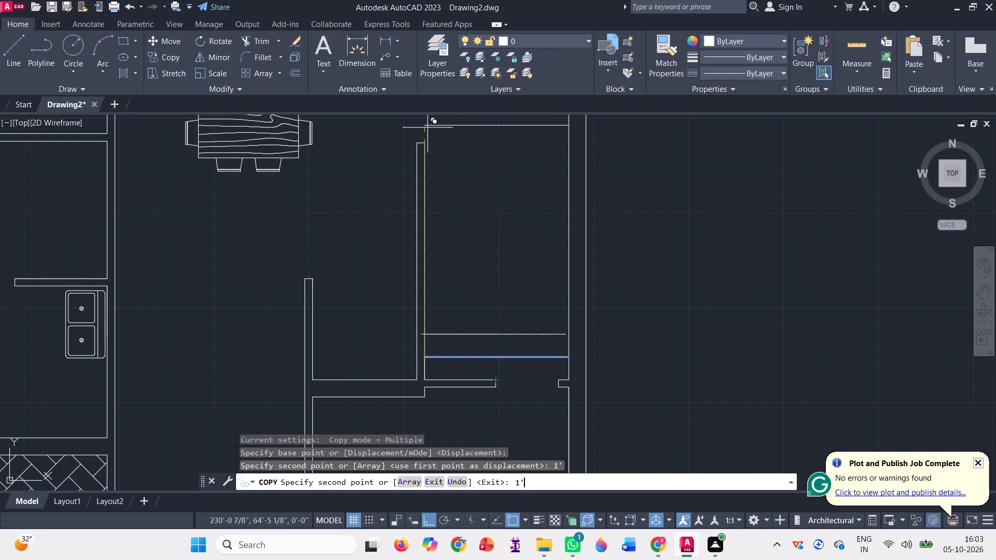
Continue the tread copies straight up from the same base point at distances of 2' through 9', in 1' increments.
type("2'")
key("Return")
type("3'")
key("Return")
type("4'")
key("Return")
type("5'")
key("Return")
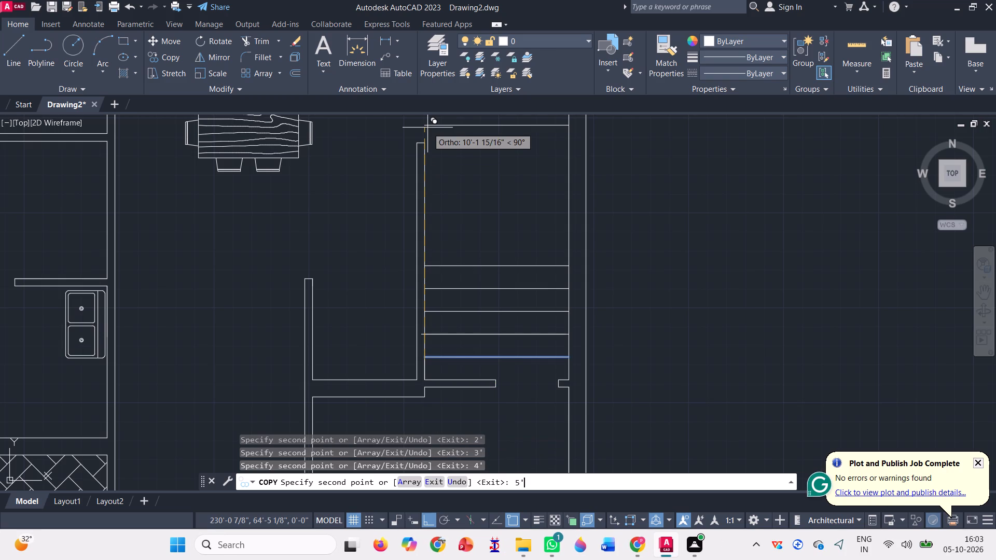
type("6'")
key("Return")
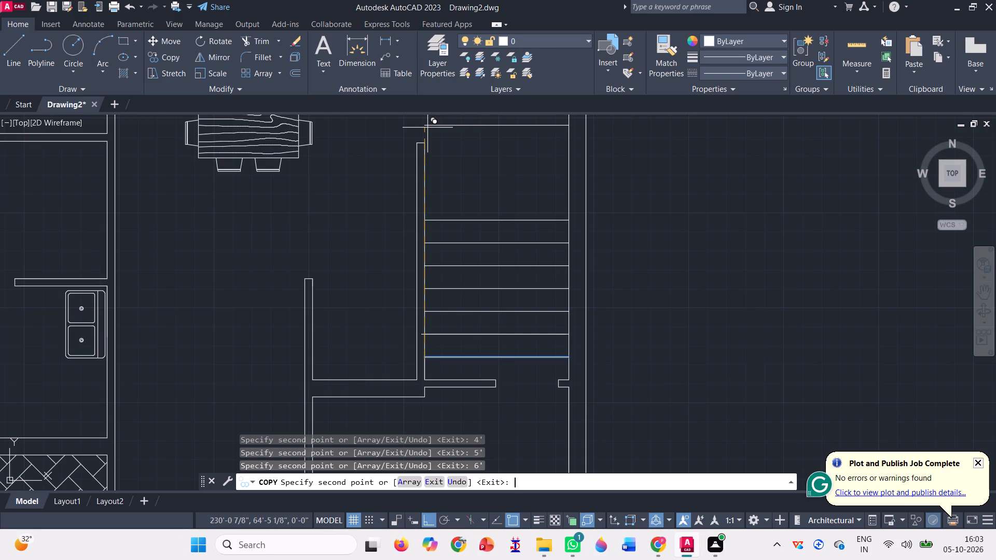
type("7'")
key("Return")
type("8'")
key("Return")
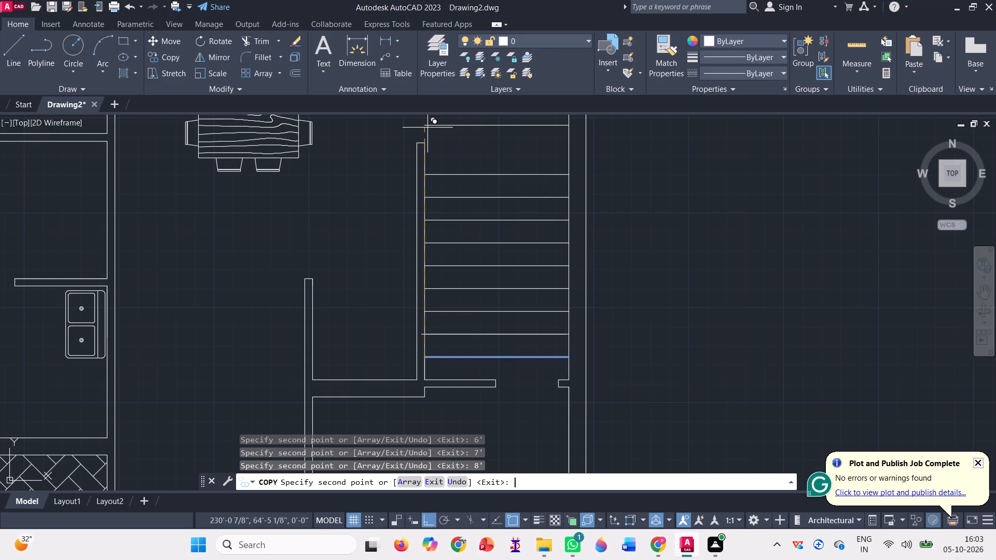
type("9'")
key("Return")
key("Return")
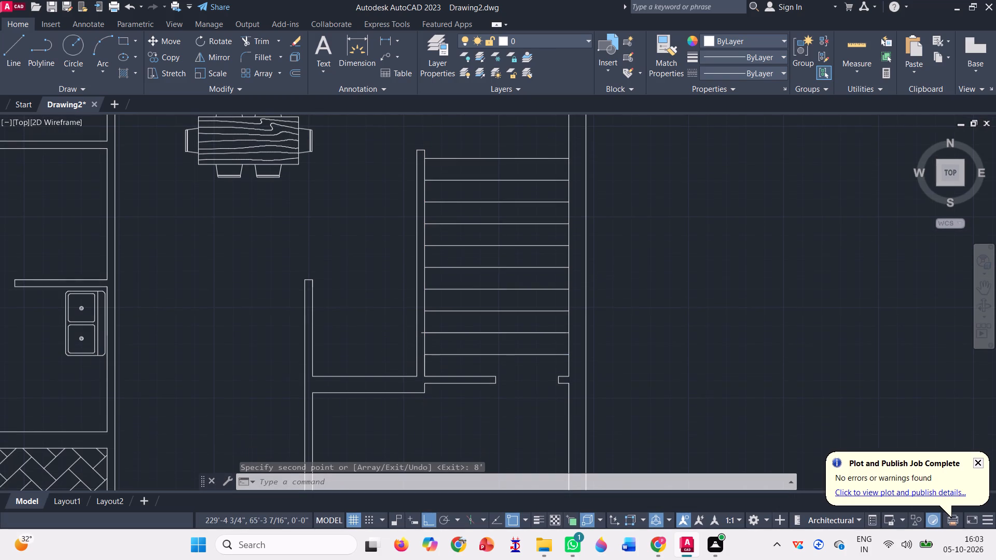
Erase the stray misaligned tread copy that overshoots the stair wall near the 1' tread.
scroll(402, 336, "up", 5, "ctrl")
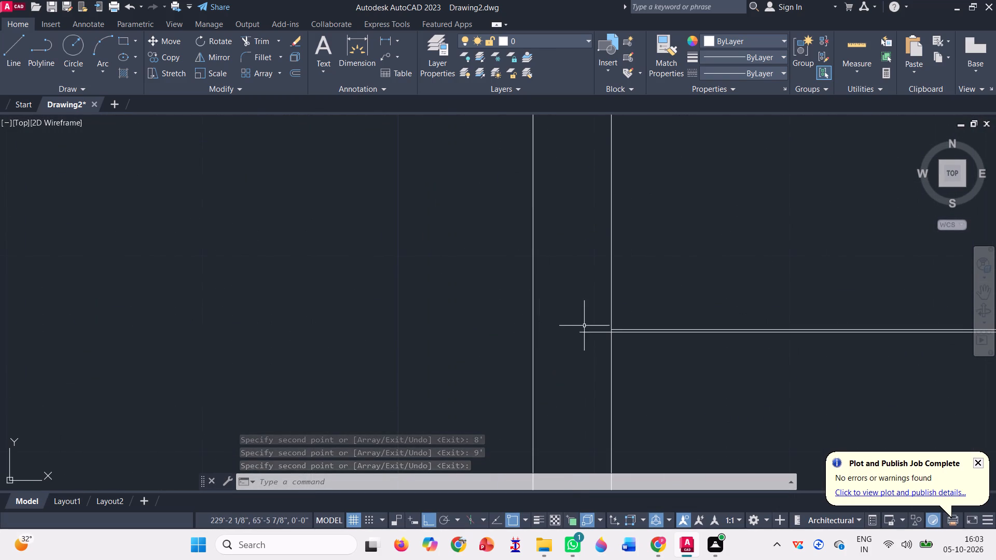
left_click(586, 334)
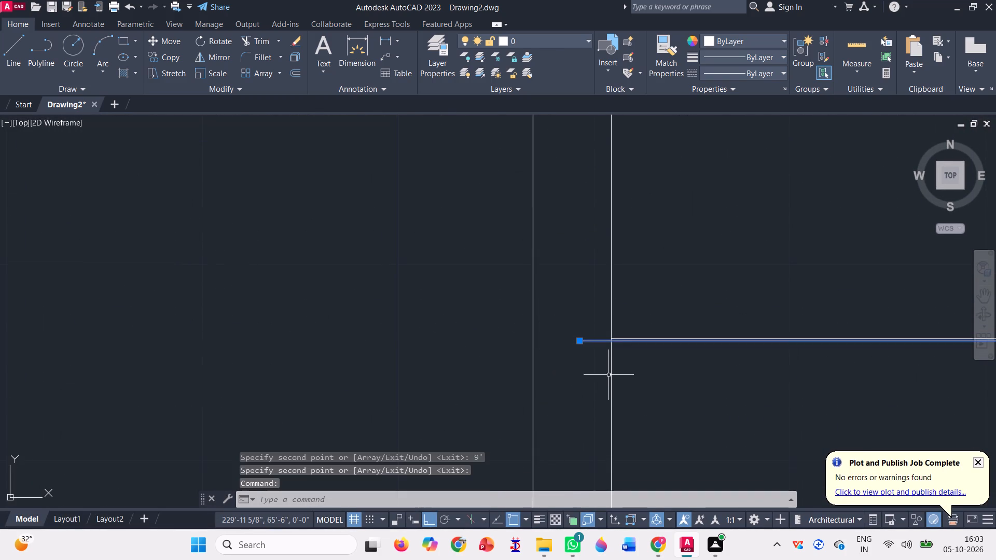
key("Delete")
Draw the staircase centre line from the top tread's midpoint straight down to the lowest tread's midpoint.
scroll(608, 375, "down", 4, "ctrl")
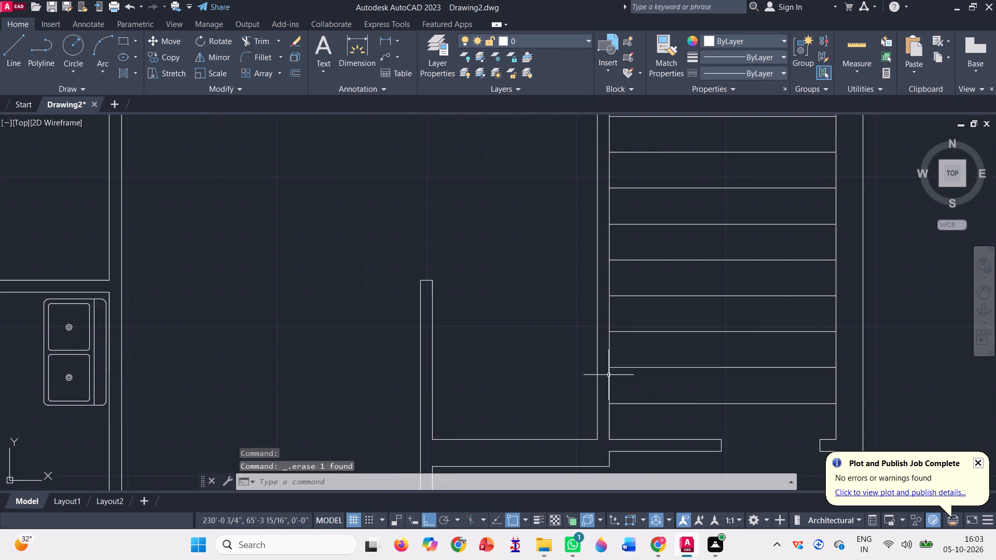
scroll(608, 375, "down", 1, "ctrl")
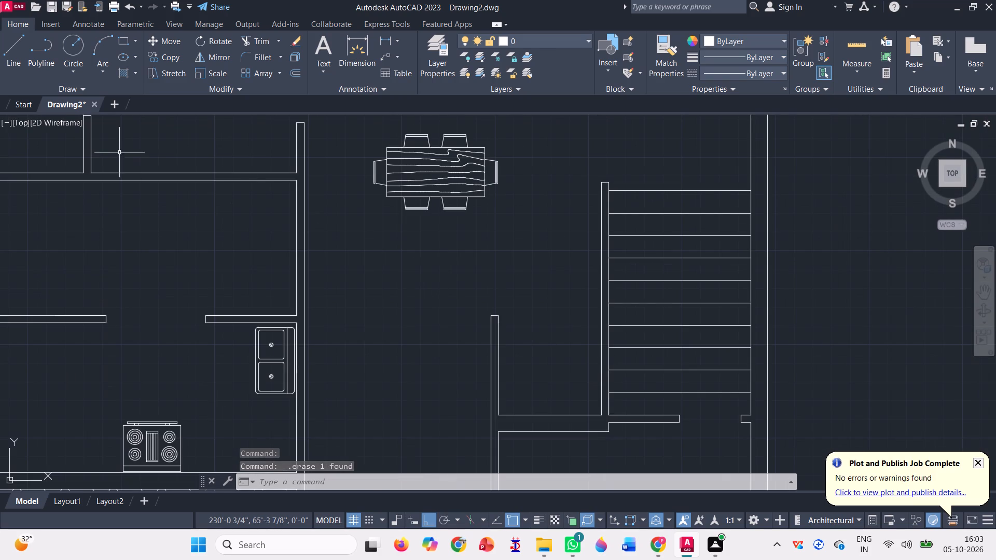
left_click(13, 60)
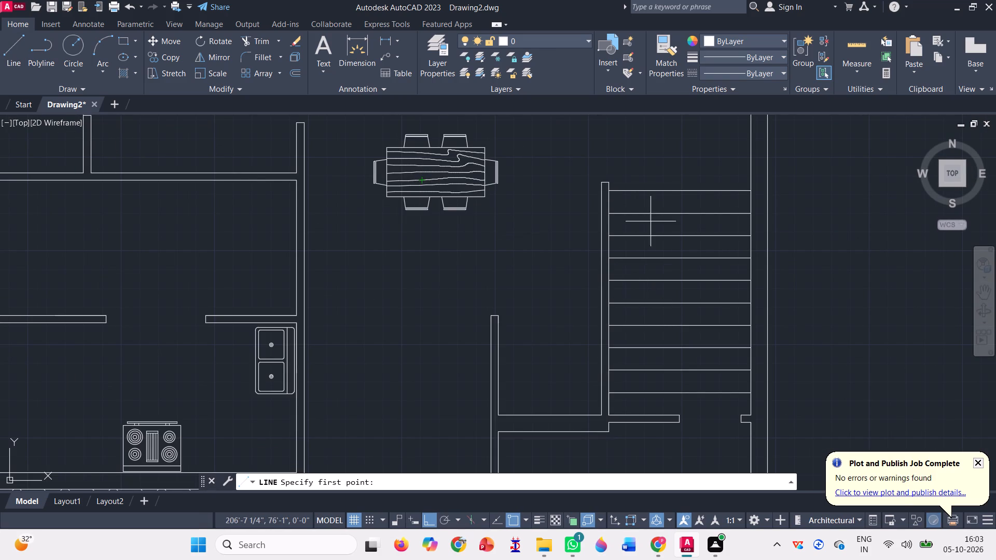
left_click(680, 193)
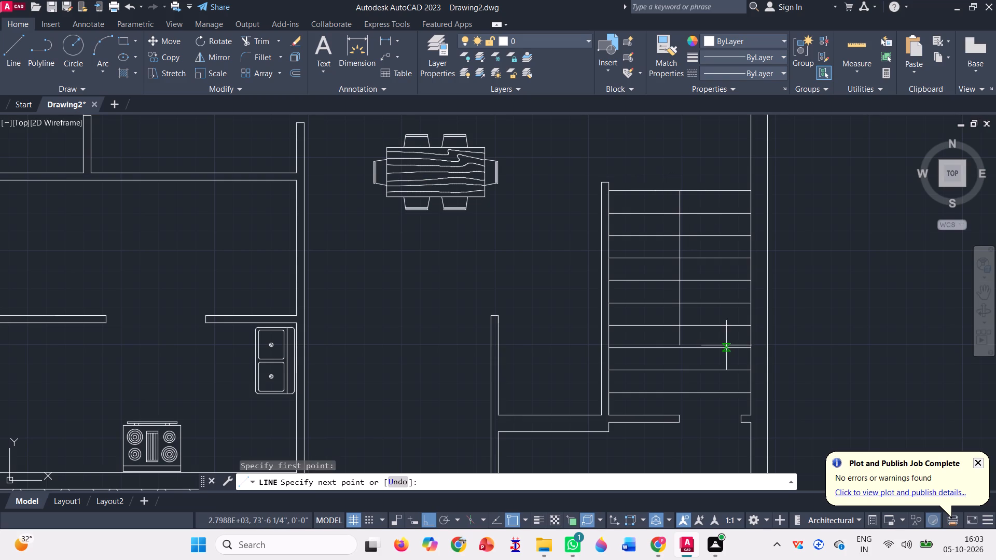
left_click(680, 392)
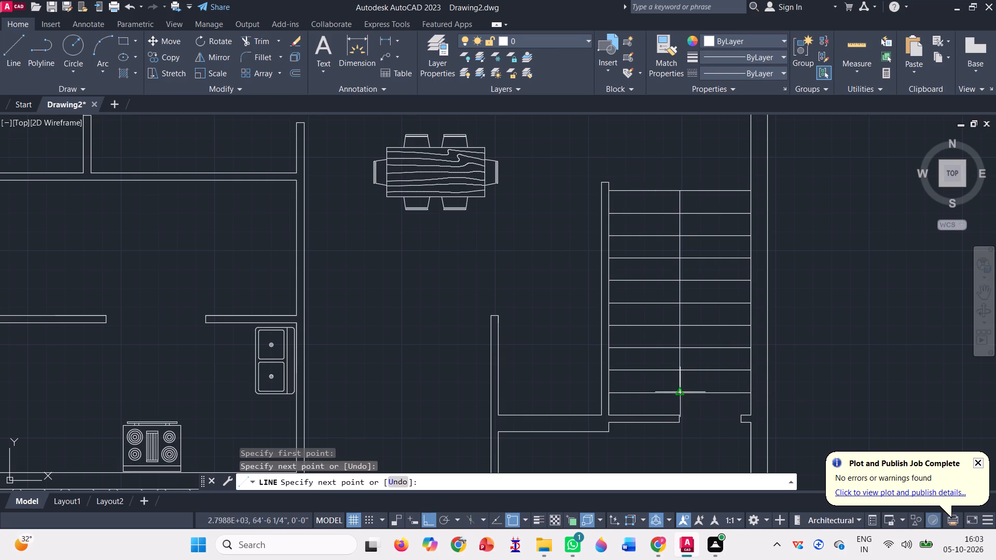
Continue the line 0'2" right, up to the top tread, 0'4" left and down to the lowest tread, forming the divider sides.
type("0'2\"")
key("Return")
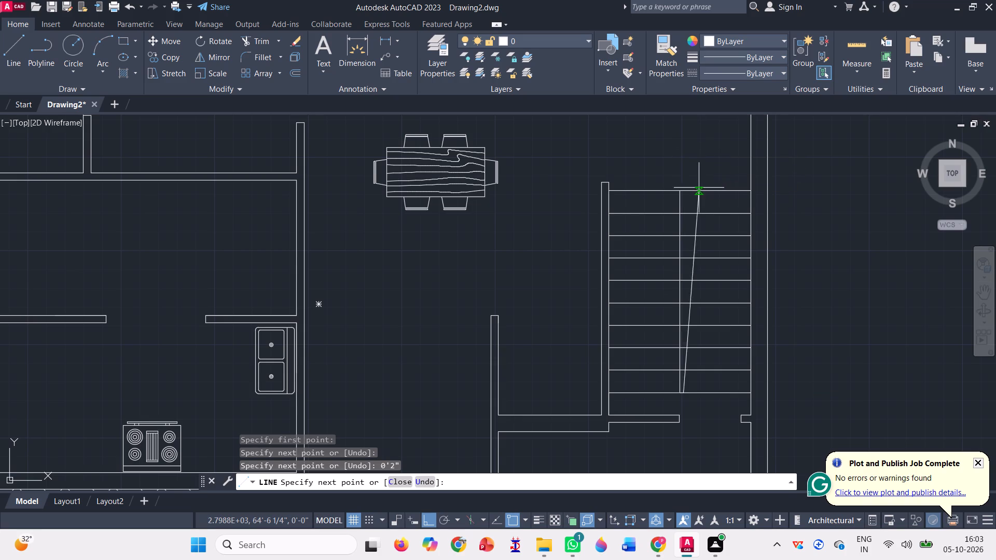
left_click(684, 190)
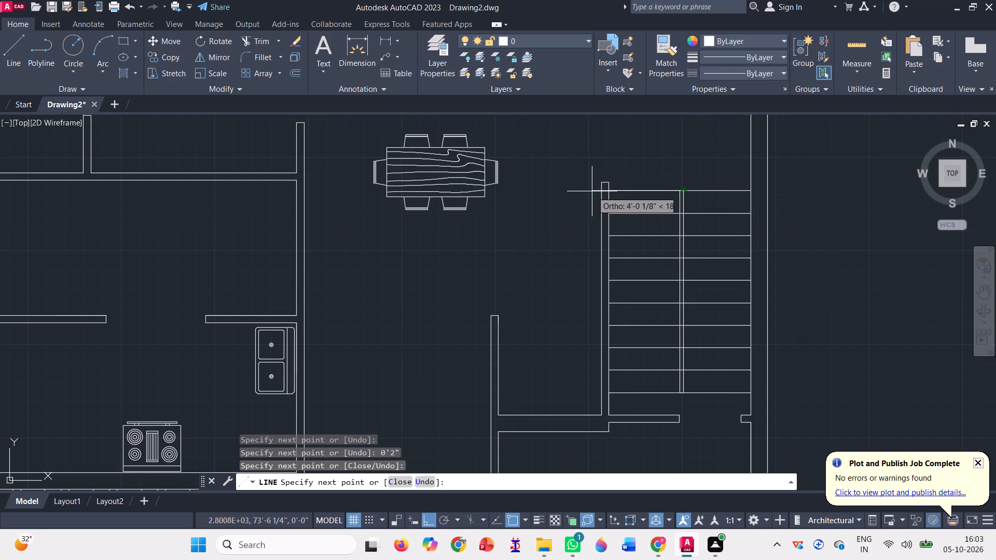
type("0'4\"")
key("Return")
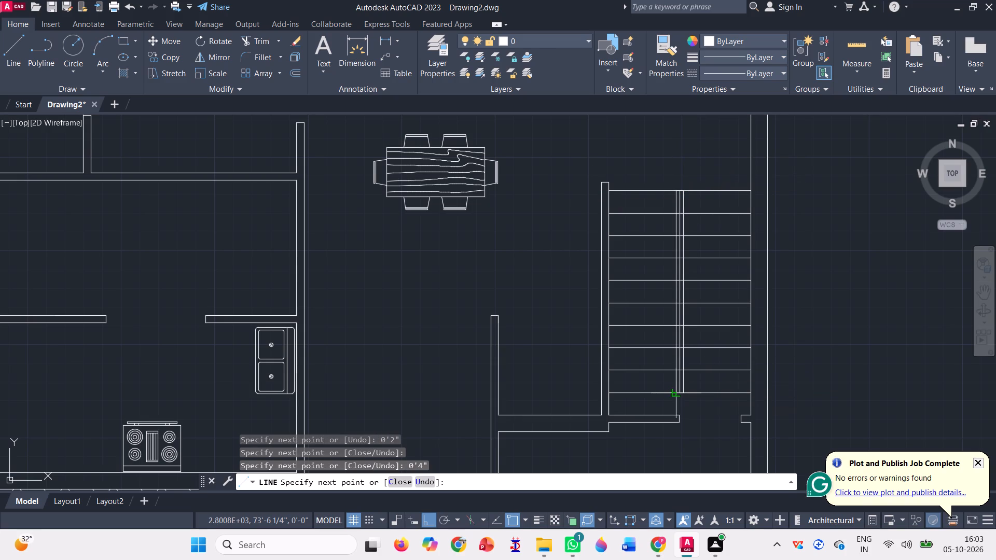
scroll(673, 397, "up", 4, "ctrl")
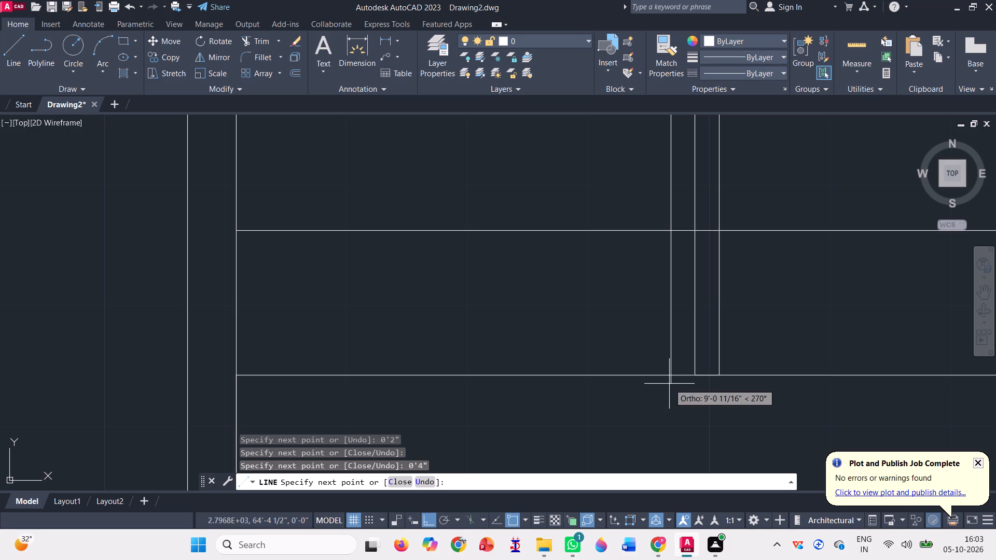
left_click(670, 377)
key("space")
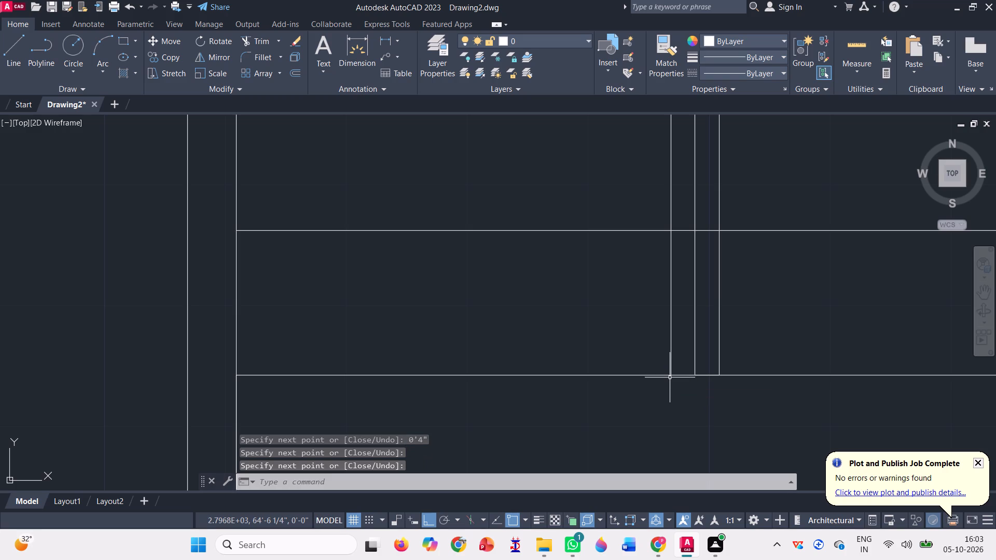
Trim the three lowest treads between the two divider lines, along with the centre line up to the fourth tread.
scroll(670, 377, "down", 2, "ctrl")
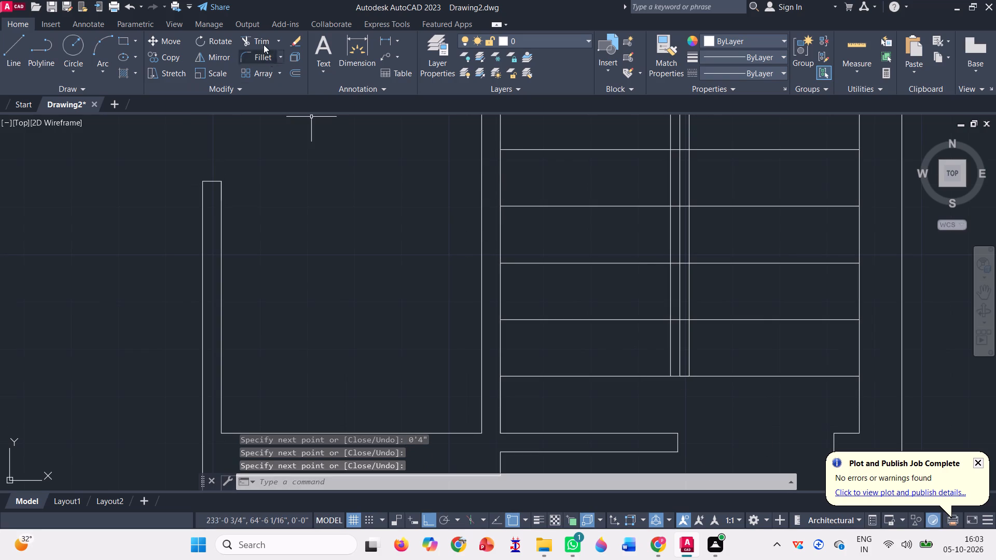
left_click(261, 39)
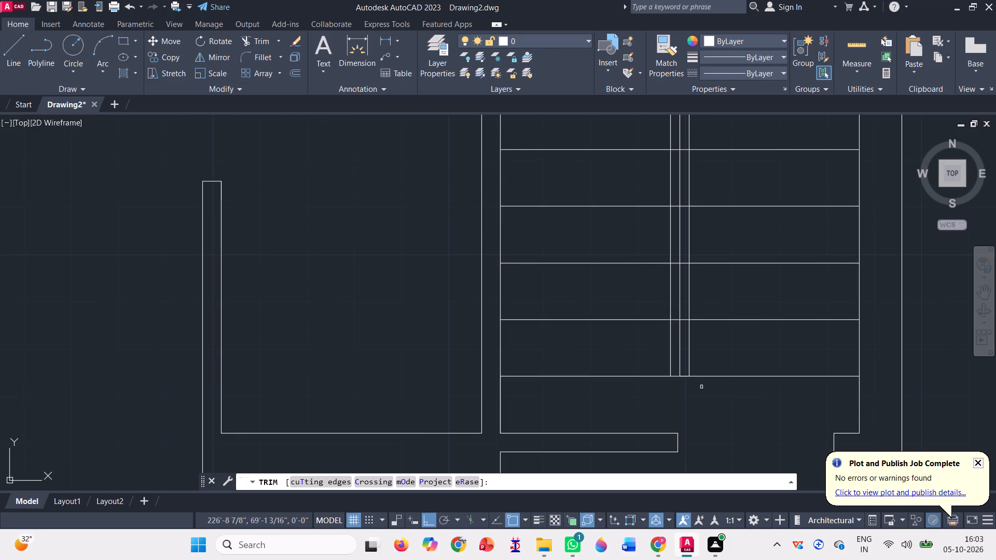
left_click(685, 381)
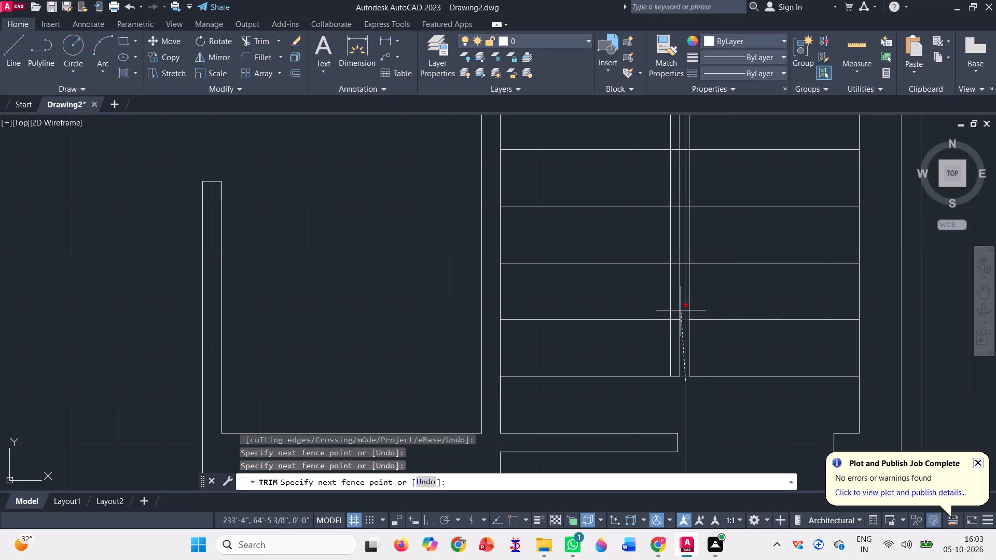
left_click(681, 311)
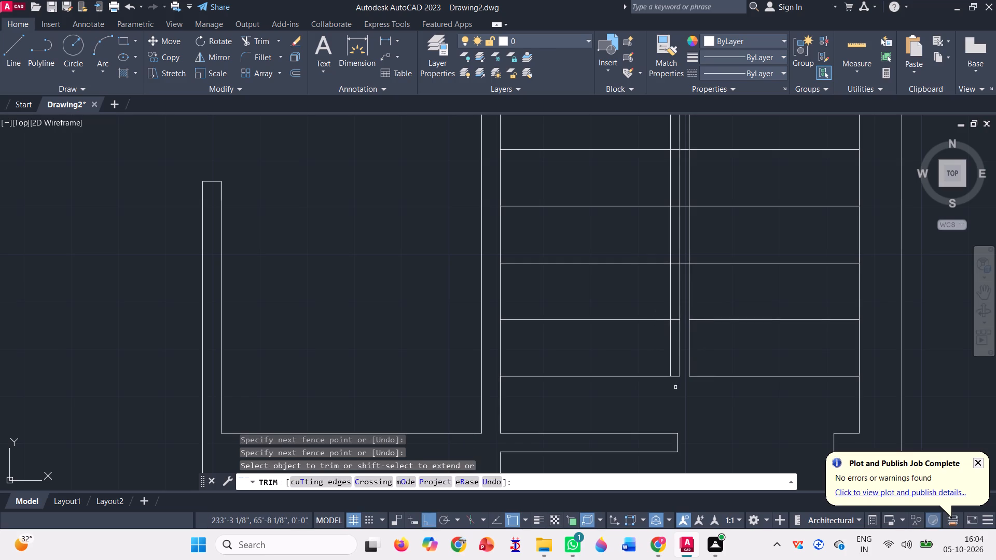
left_click(675, 387)
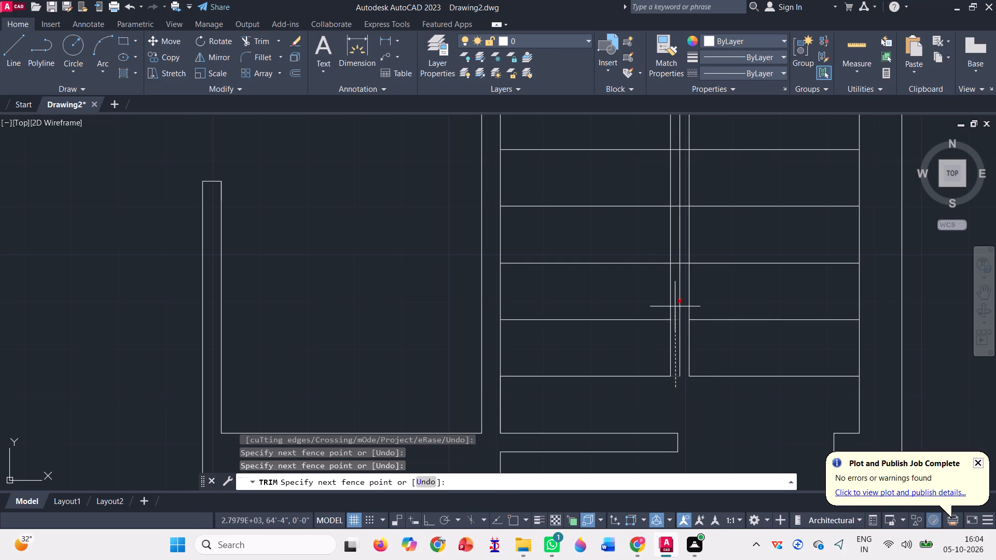
left_click(674, 259)
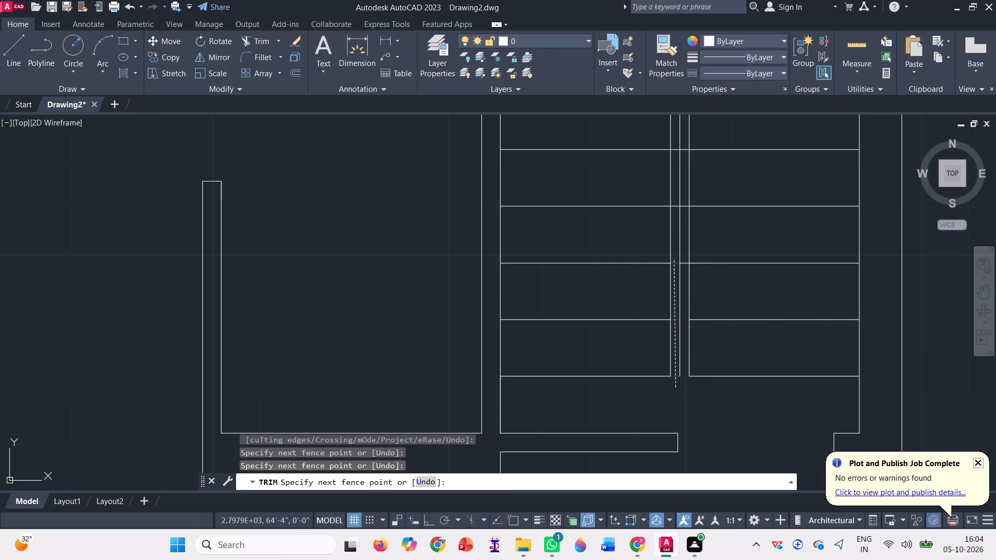
left_click(682, 264)
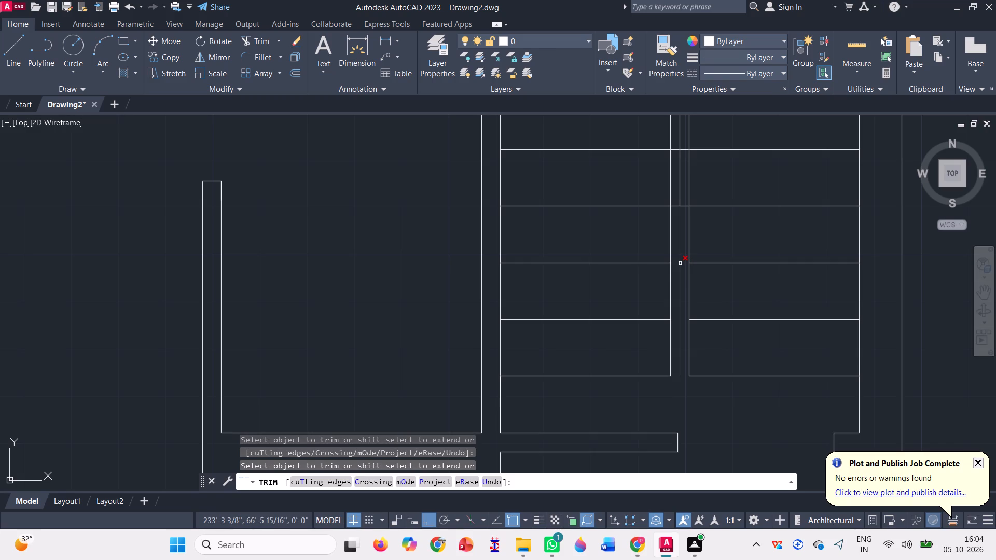
left_click(680, 263)
Trim the fourth to seventh treads between the divider lines, along with the centre line up to the eighth tread.
scroll(680, 263, "down", 1, "ctrl")
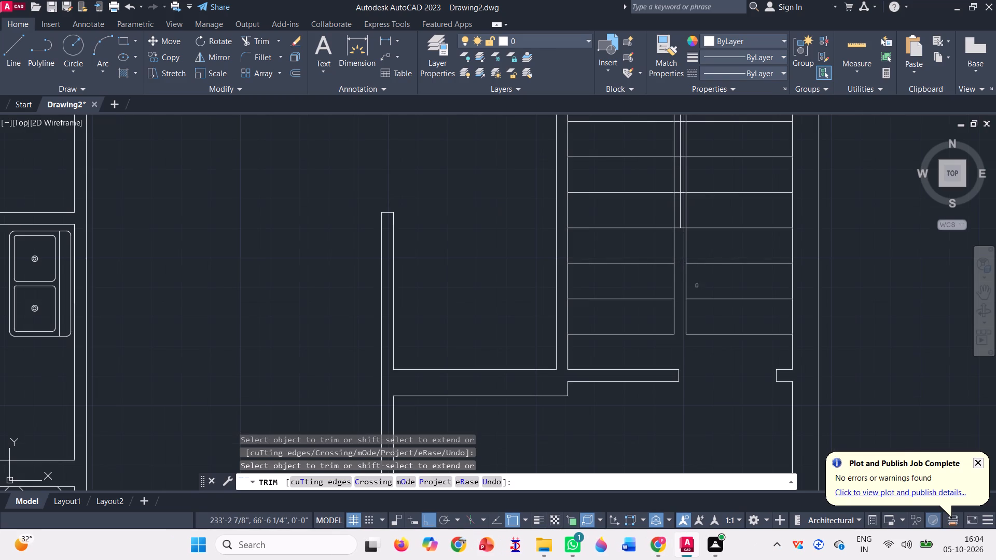
scroll(697, 286, "down", 1, "ctrl")
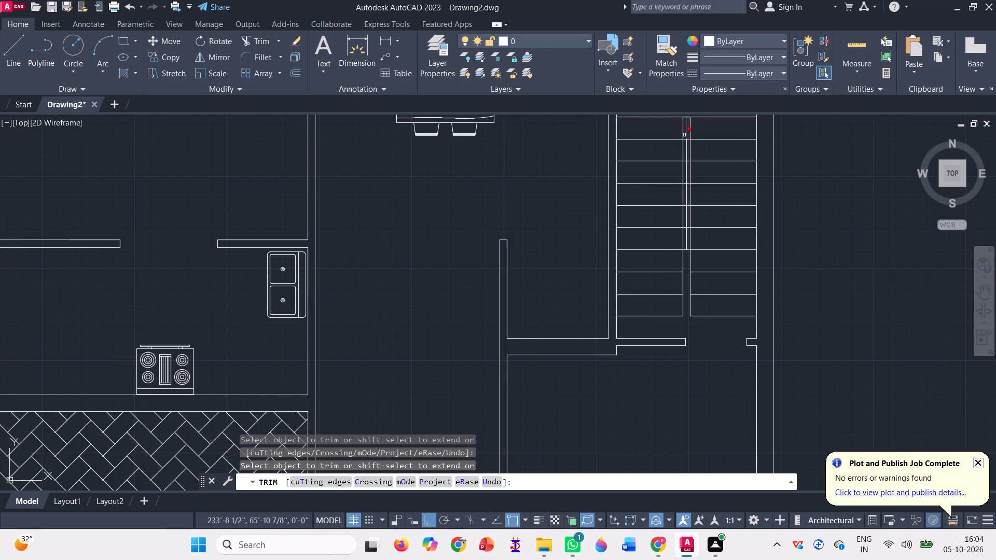
scroll(683, 107, "up", 7, "ctrl")
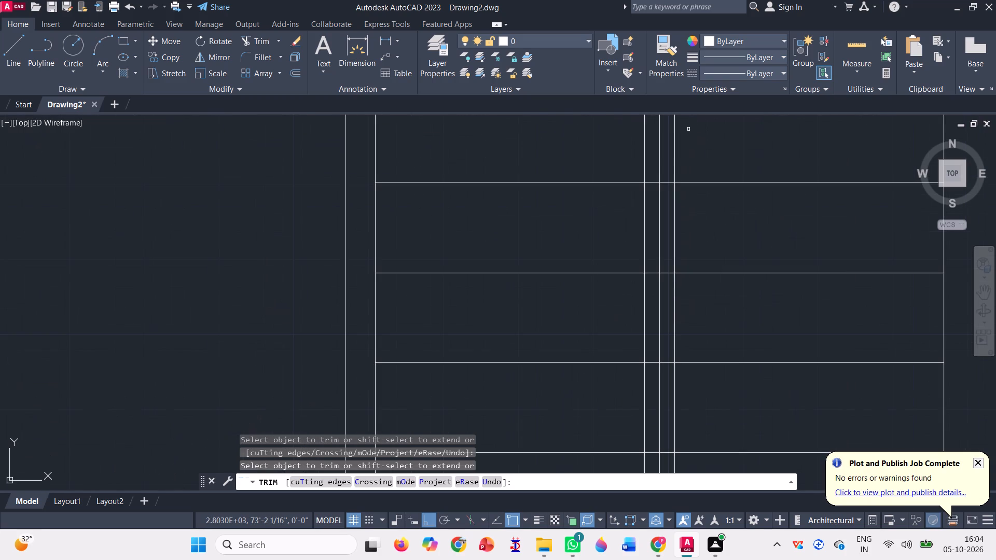
scroll(688, 129, "down", 2, "ctrl")
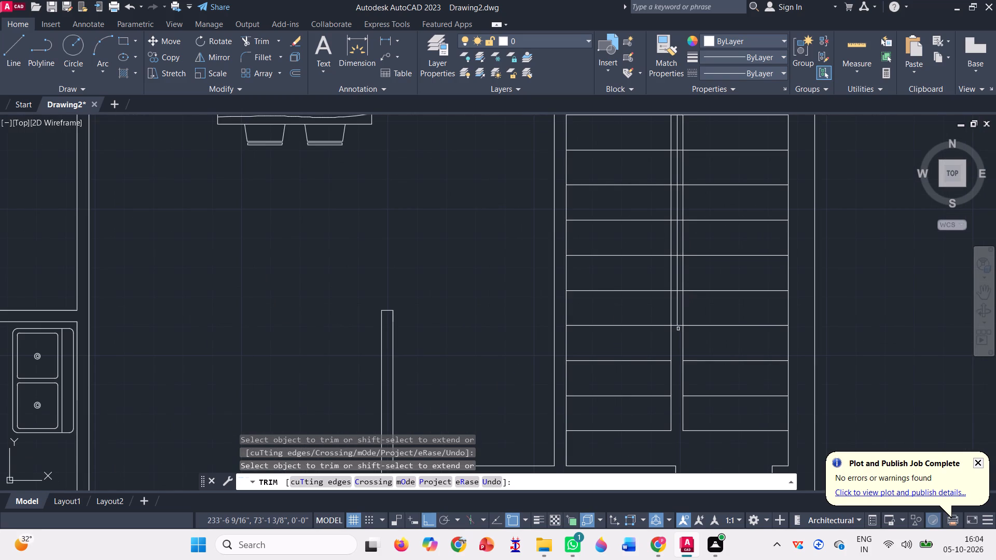
left_click(676, 330)
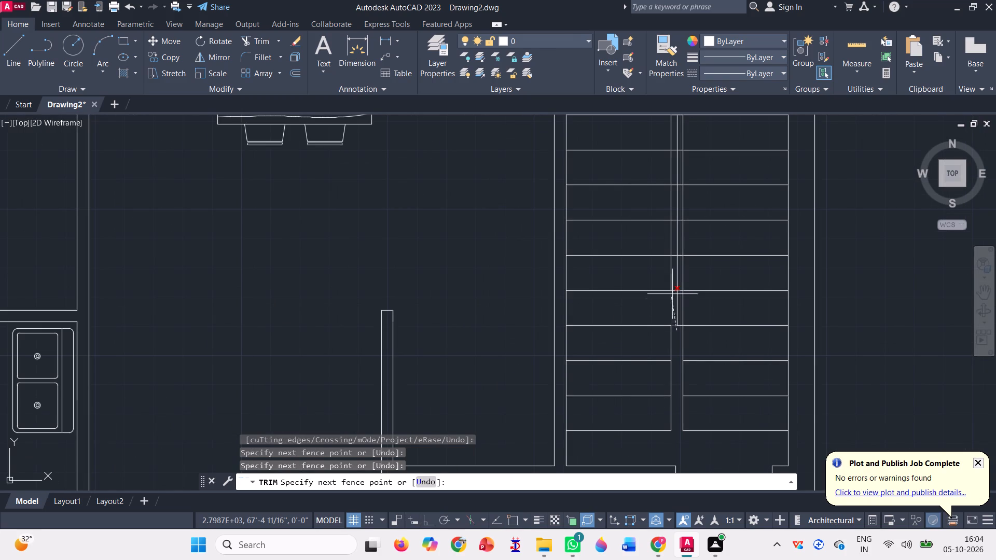
left_click(676, 243)
left_click(679, 331)
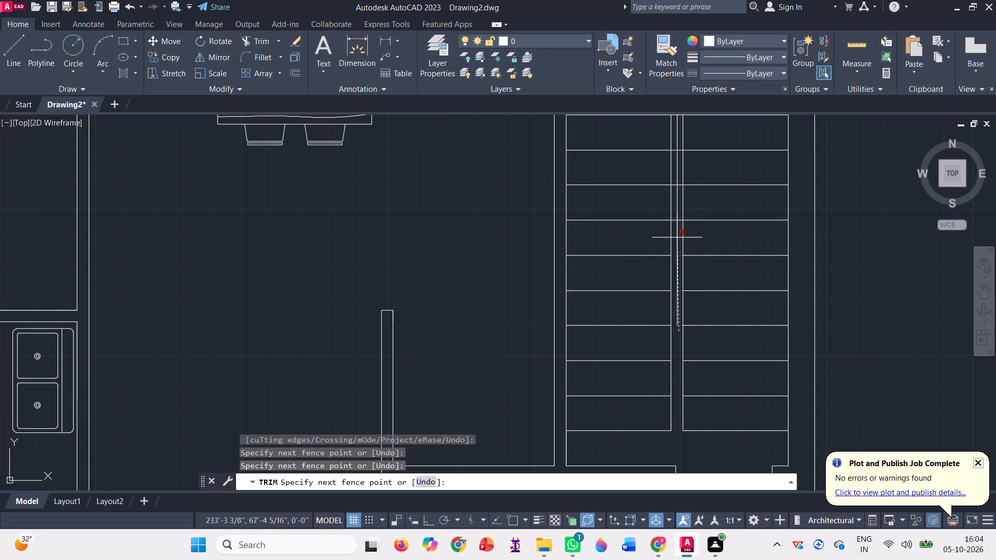
left_click(678, 214)
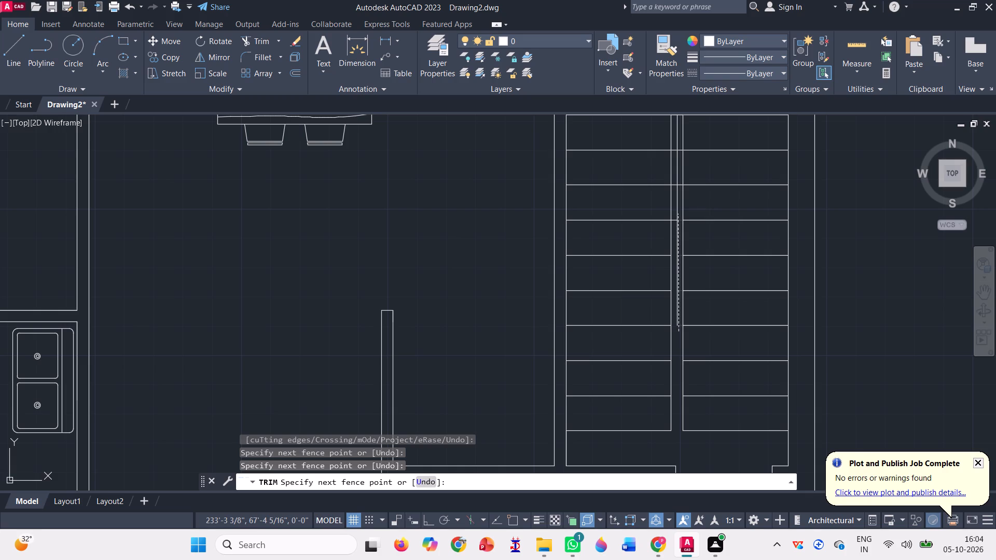
left_click(673, 221)
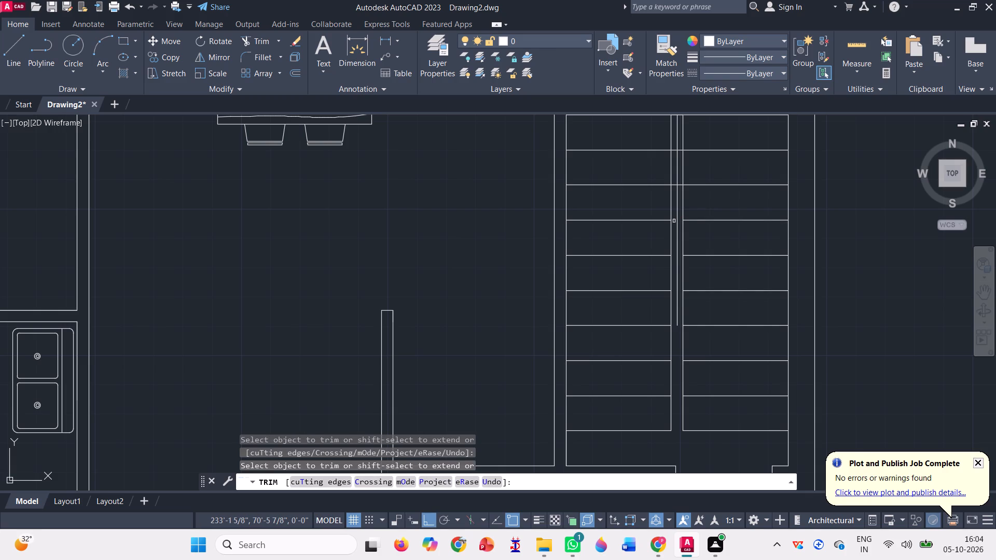
left_click(676, 215)
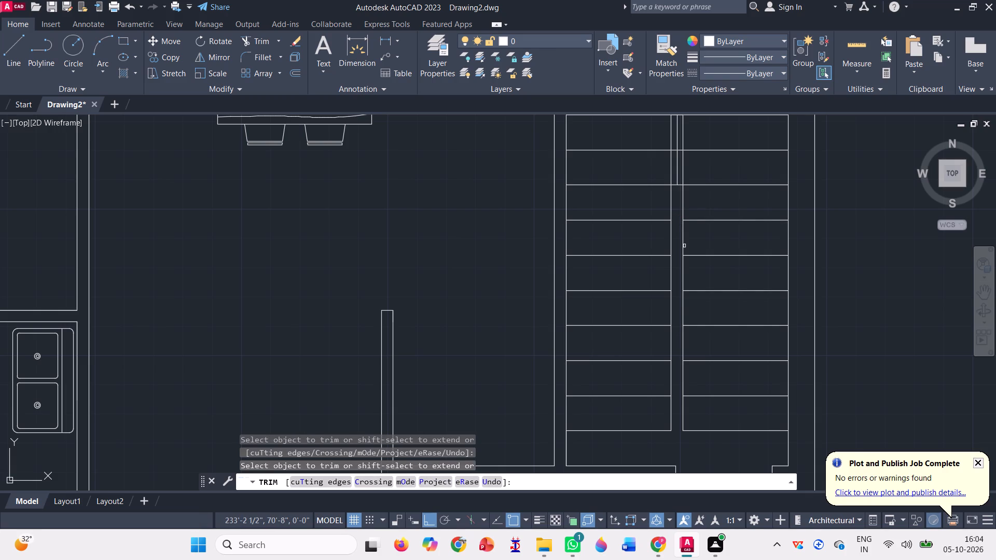
Trim the remaining centre line and the two treads below the top one from between the divider lines, keeping the top tread whole.
scroll(684, 246, "down", 1, "ctrl")
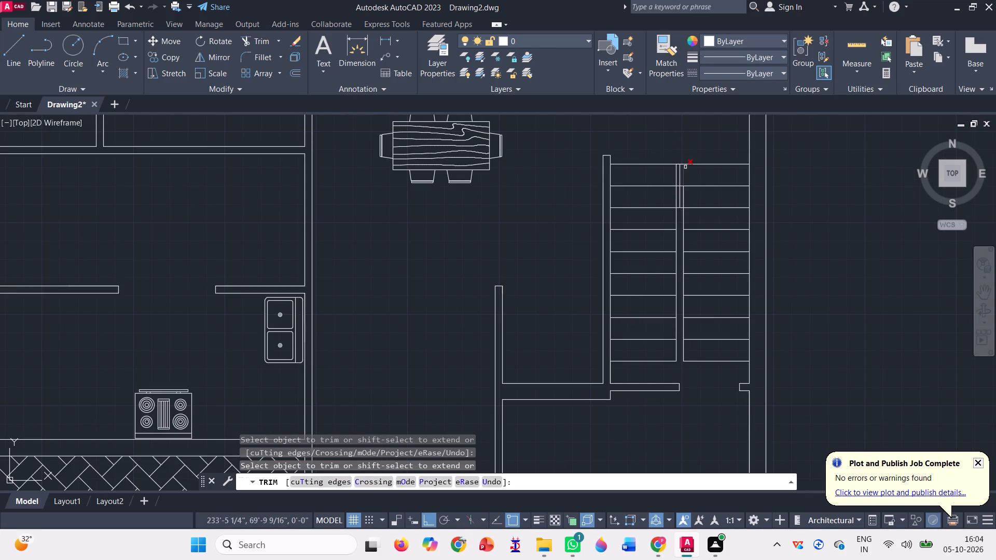
scroll(685, 151, "up", 5, "ctrl")
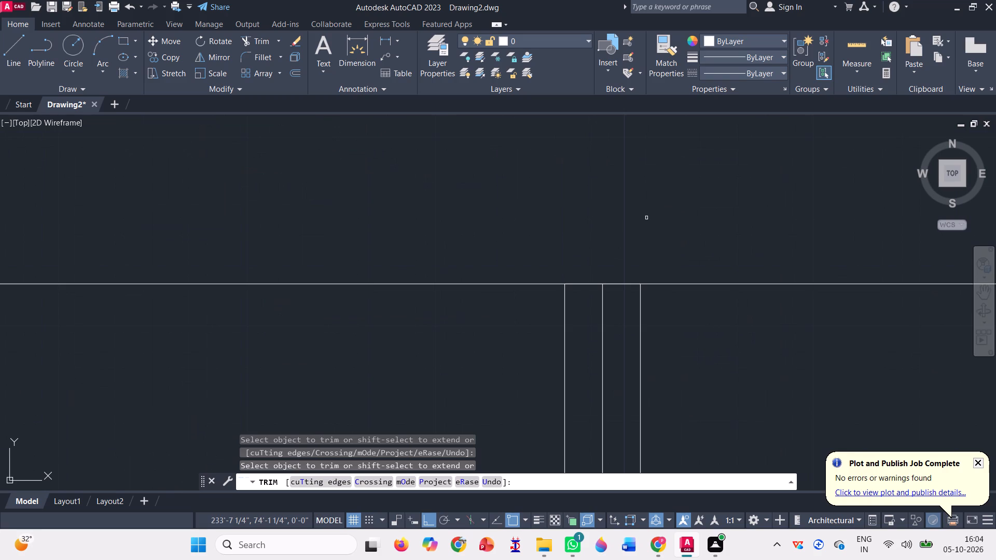
scroll(652, 190, "down", 1, "ctrl")
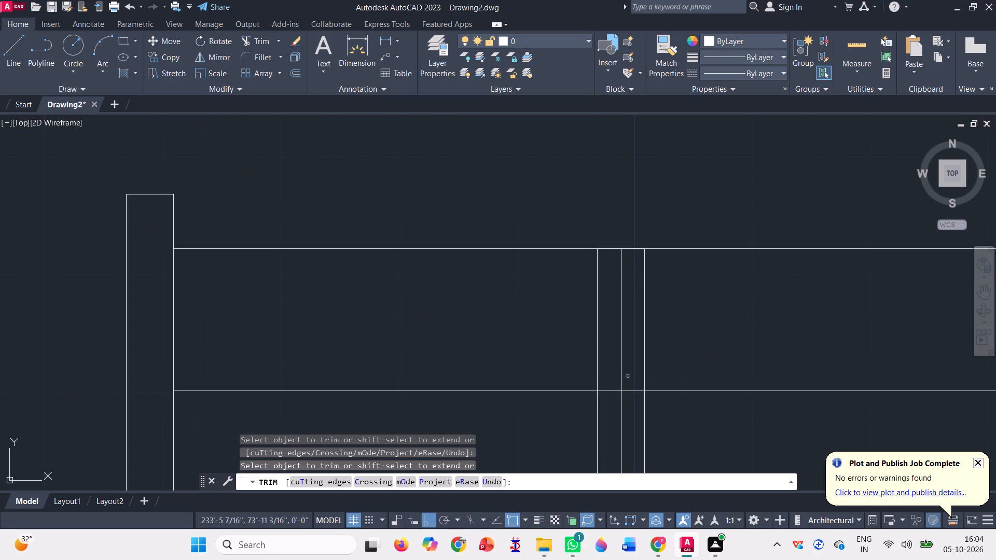
left_click_drag(628, 376, 631, 363)
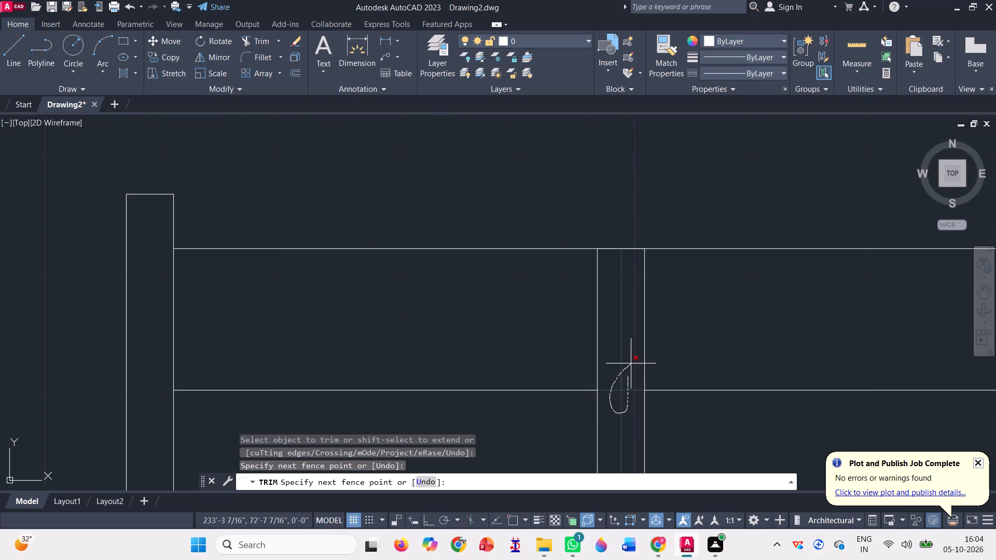
left_click_drag(631, 363, 631, 363)
scroll(631, 363, "down", 1, "ctrl")
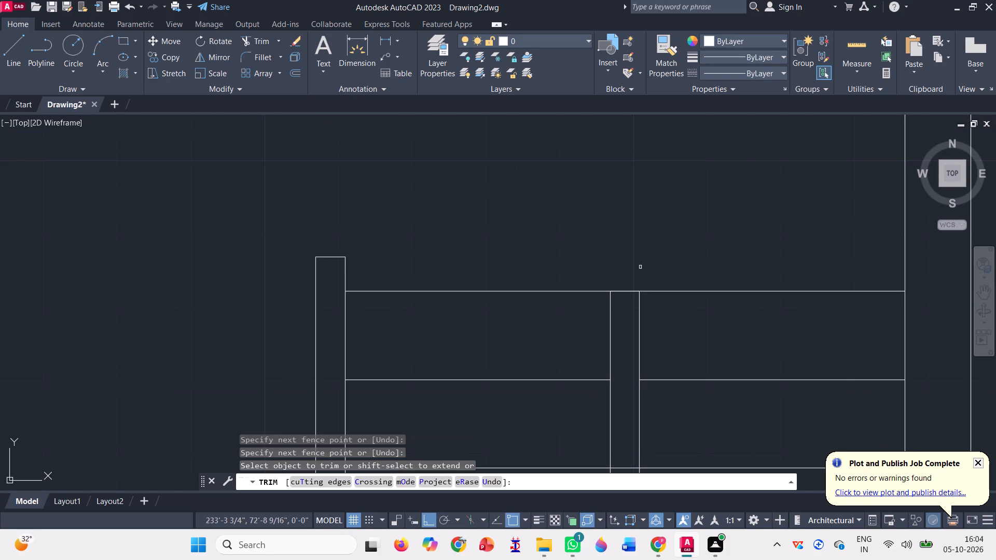
scroll(640, 267, "down", 2, "ctrl")
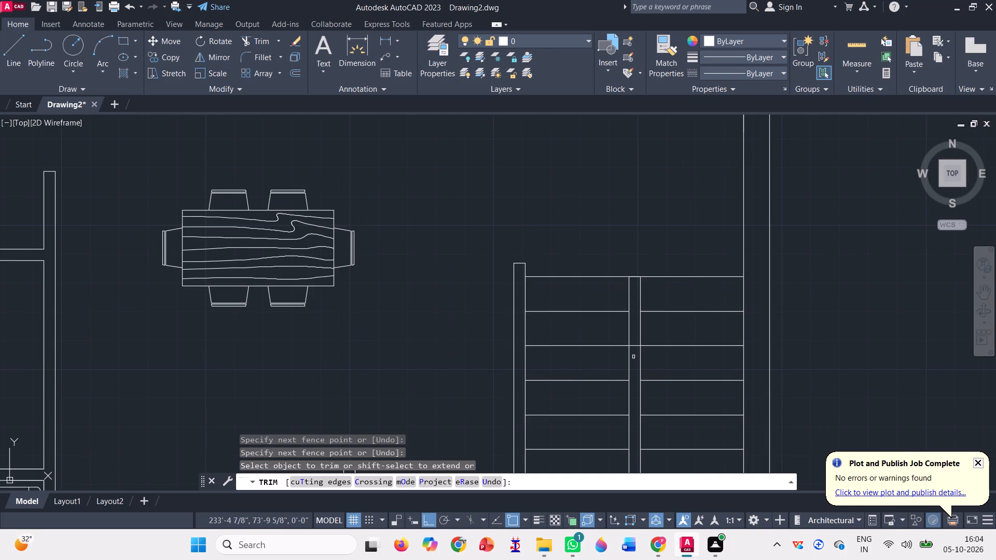
left_click(633, 345)
key("space")
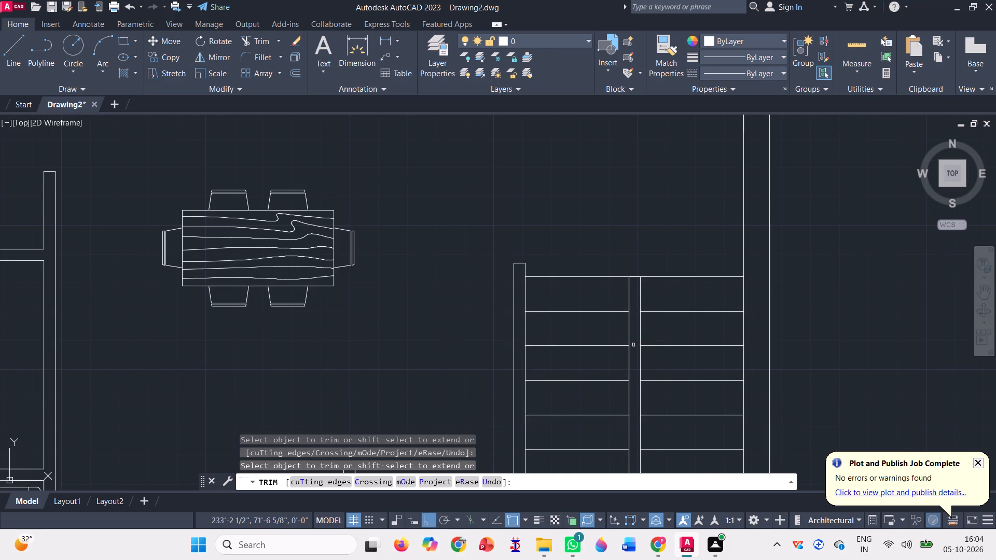
Insert the Sofa - Roundback 7 ft. block from DesignCenter at scale 1 and rotation 0, outside the plan beside the upper-right bedroom.
key("Escape")
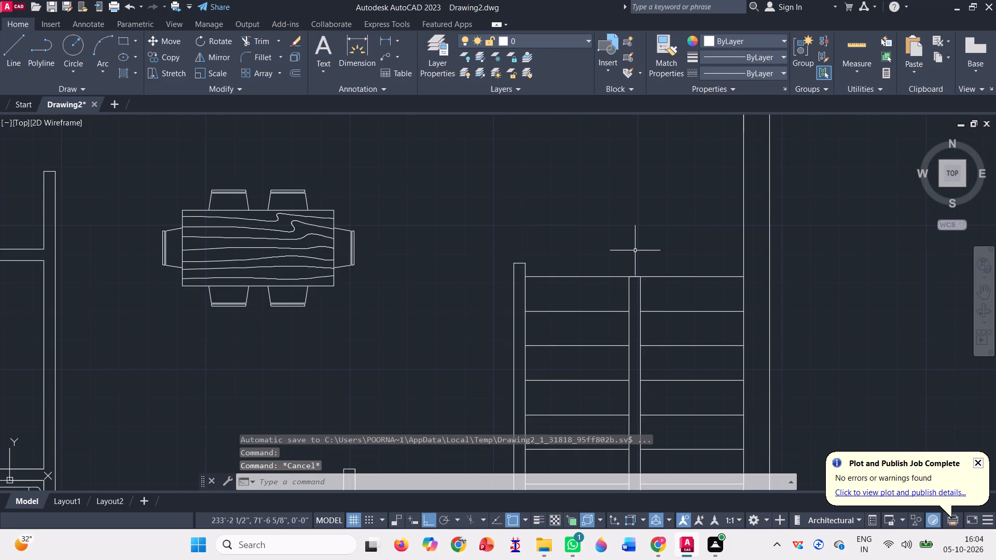
scroll(584, 247, "down", 3, "ctrl")
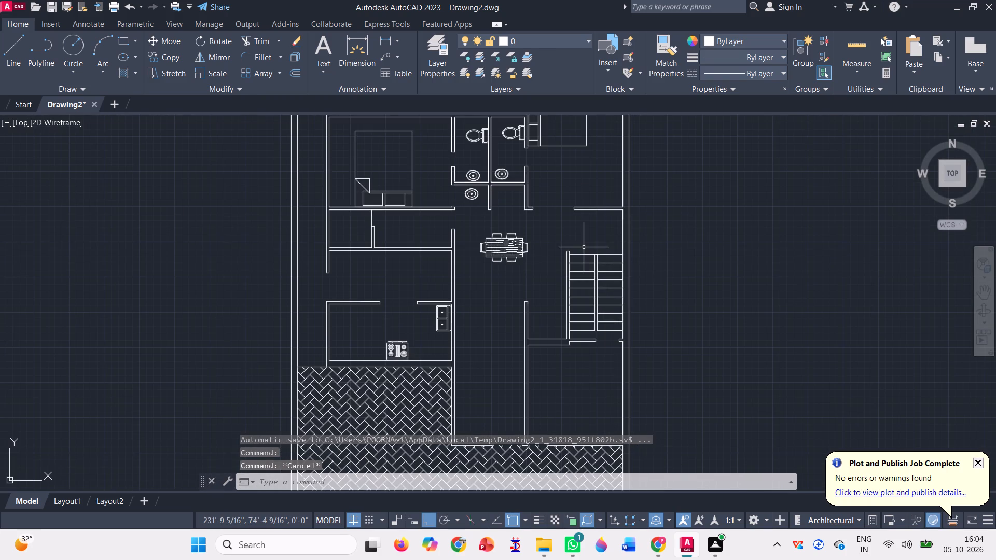
scroll(704, 209, "down", 1, "ctrl")
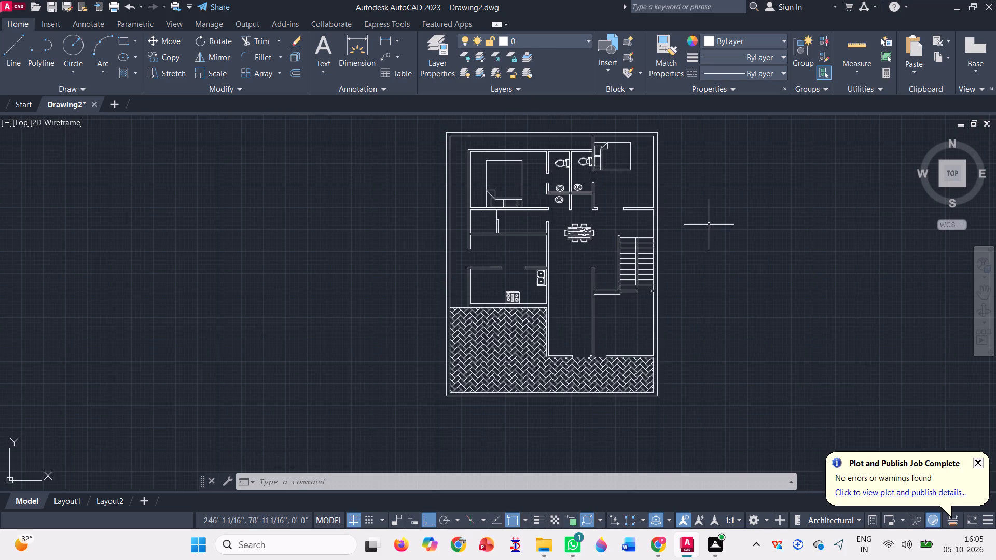
left_click(986, 291)
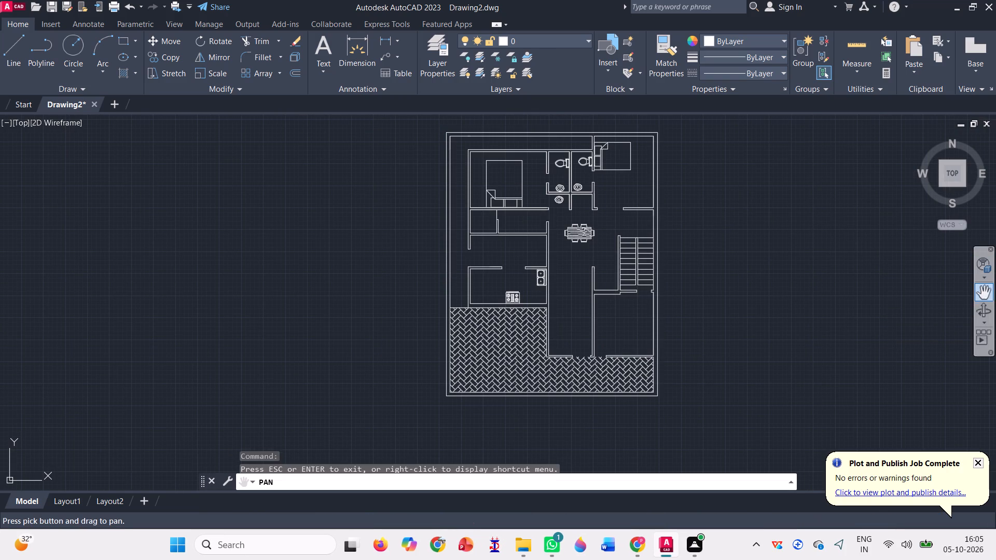
left_click_drag(775, 254, 764, 281)
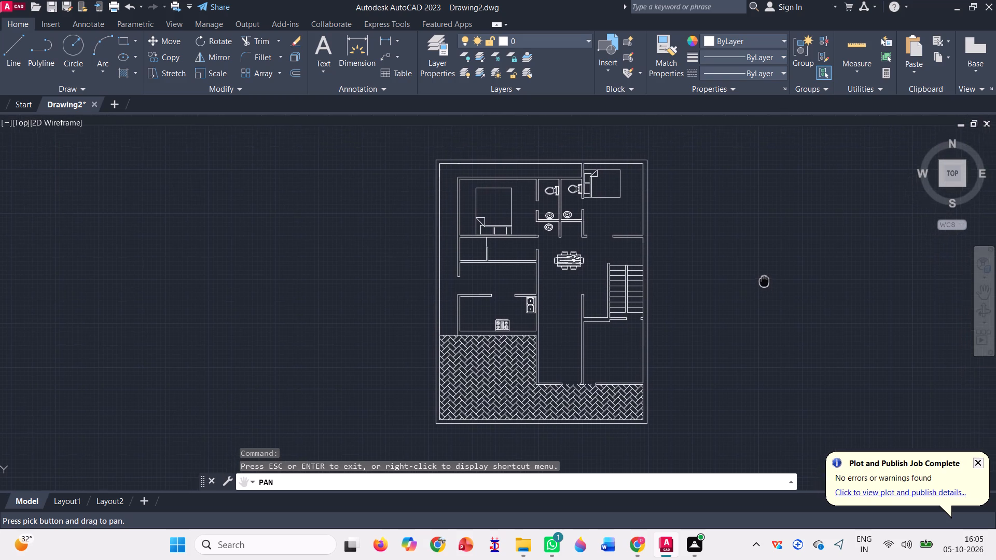
left_click_drag(764, 281, 752, 278)
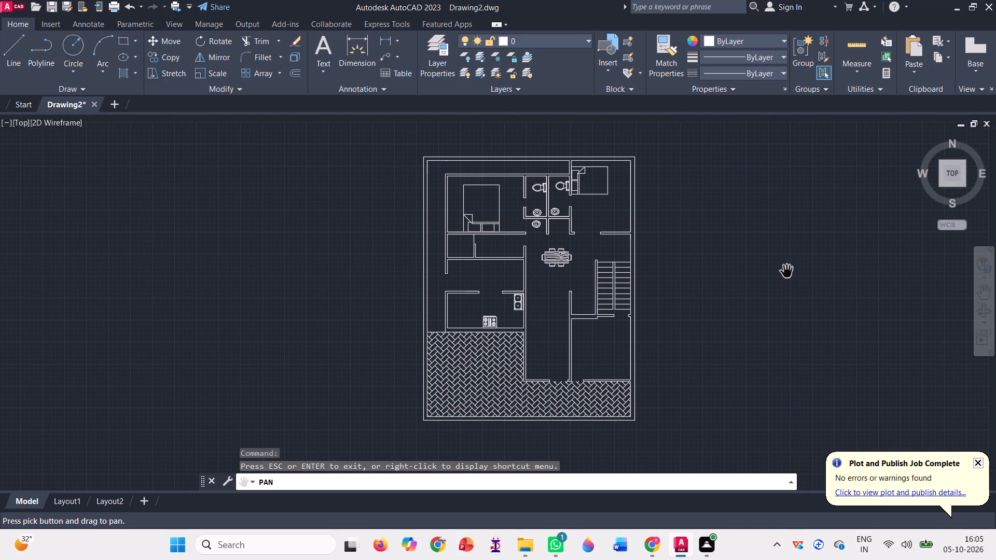
key("Escape")
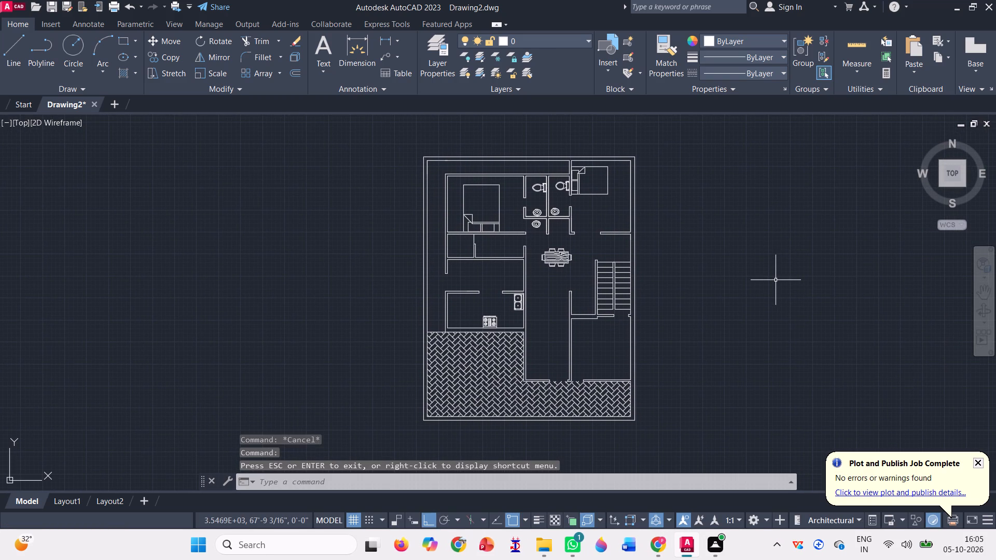
key("ctrl+2")
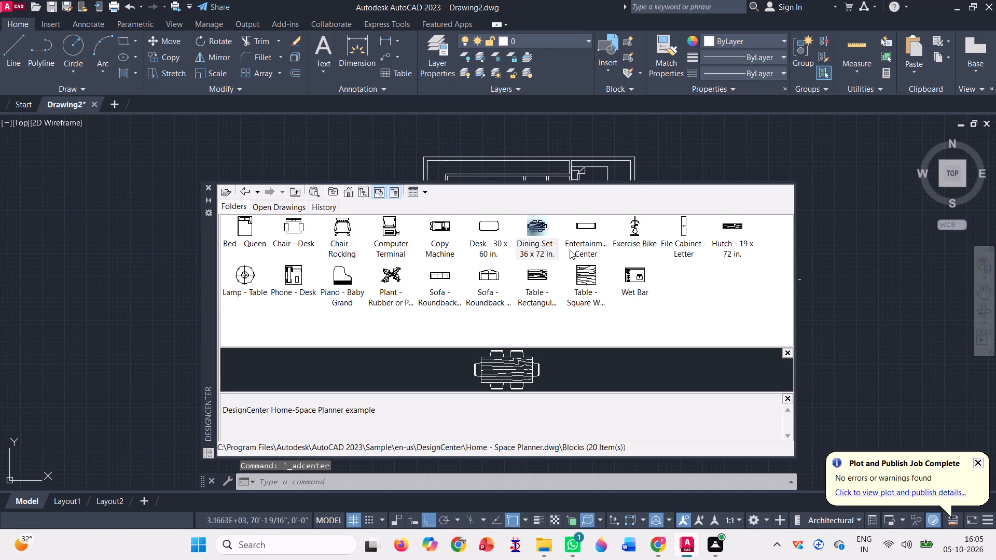
double_click(438, 275)
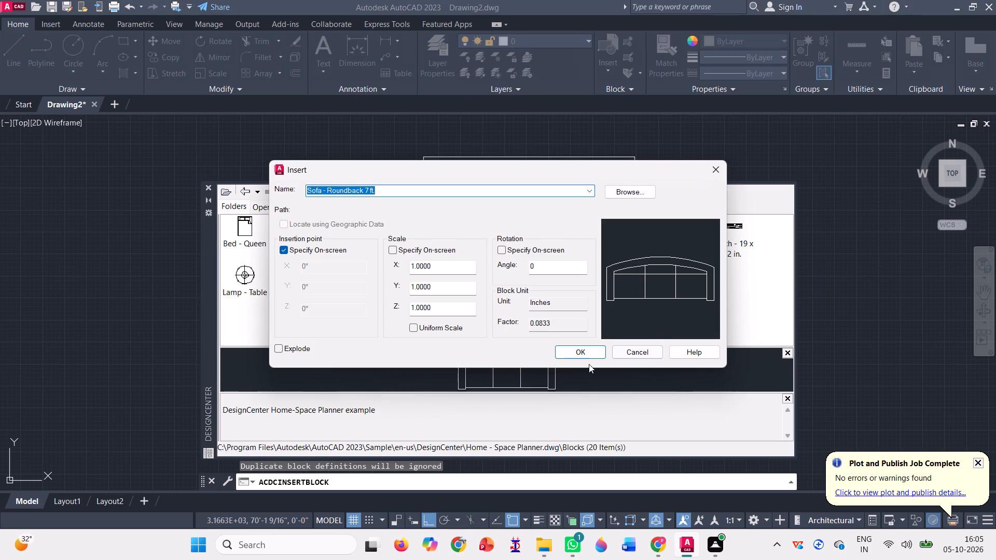
left_click(582, 347)
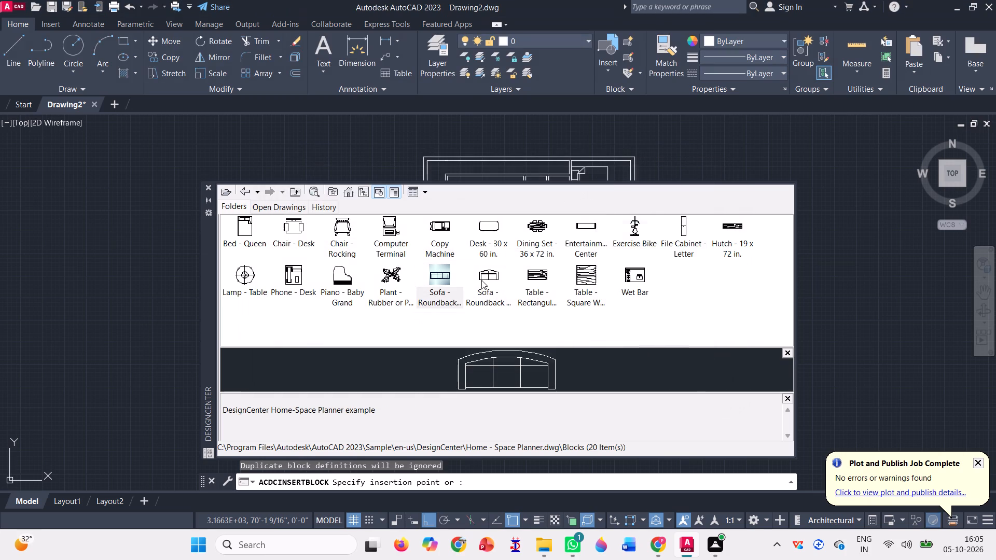
left_click(675, 172)
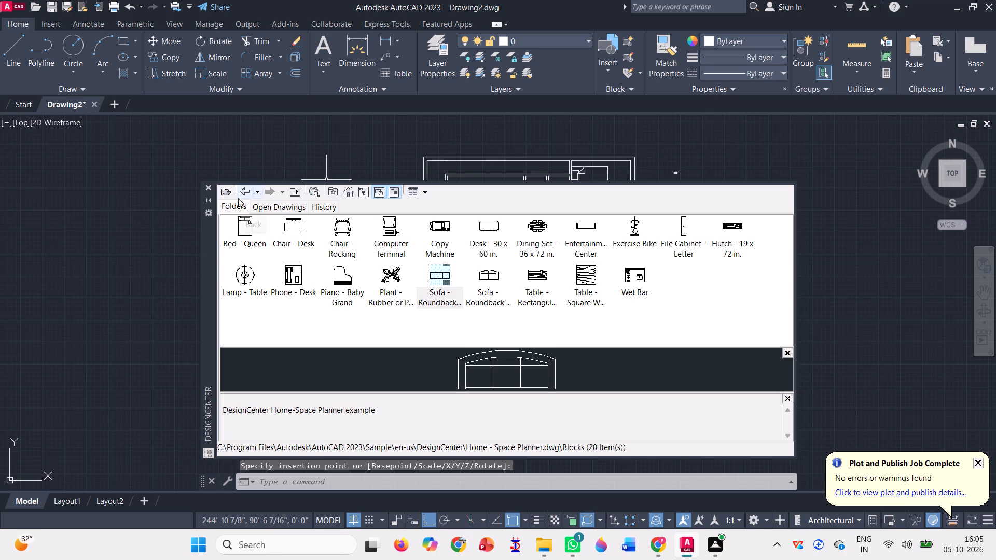
left_click(203, 184)
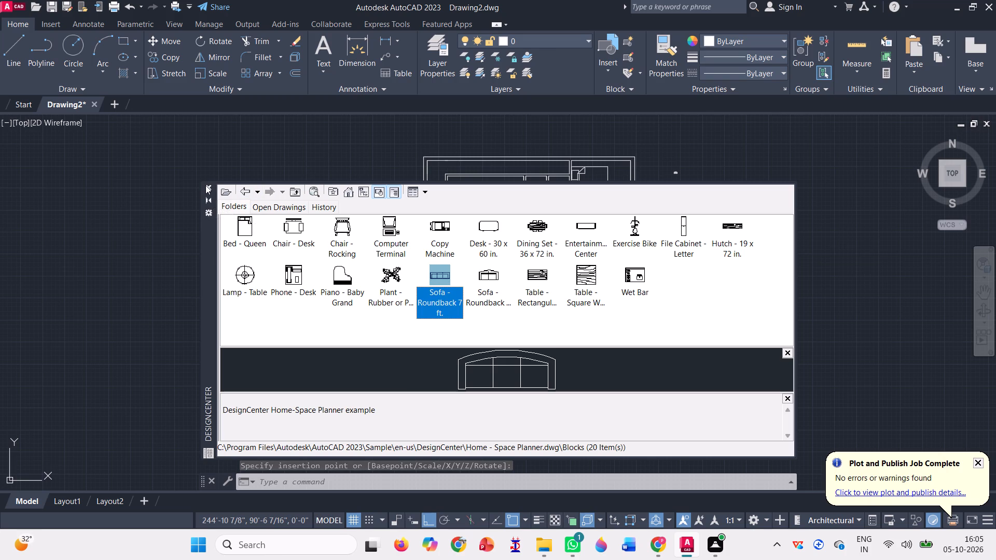
double_click(205, 185)
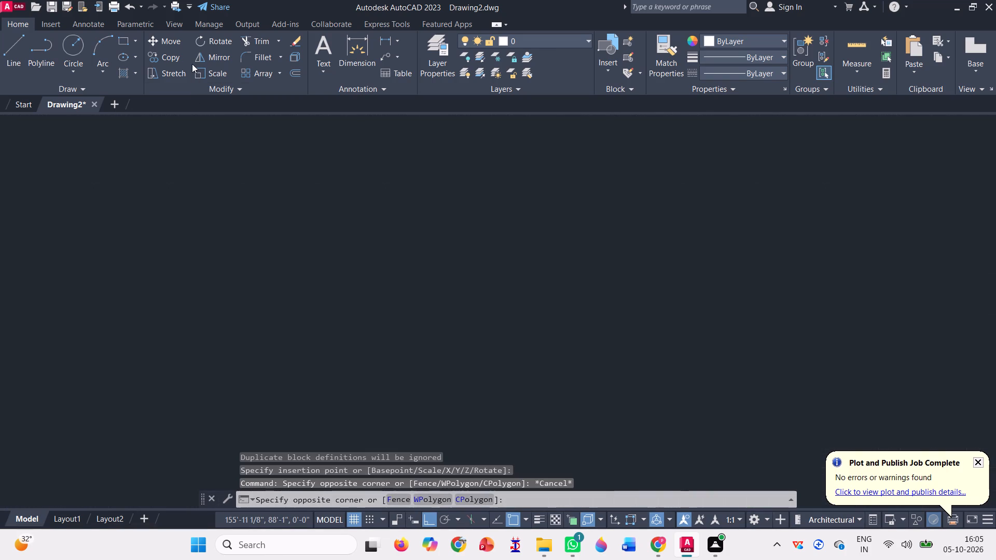
Scale up the inserted sofa freehand from a base point on it, picking a scale distance of about 3'-11".
left_click(199, 74)
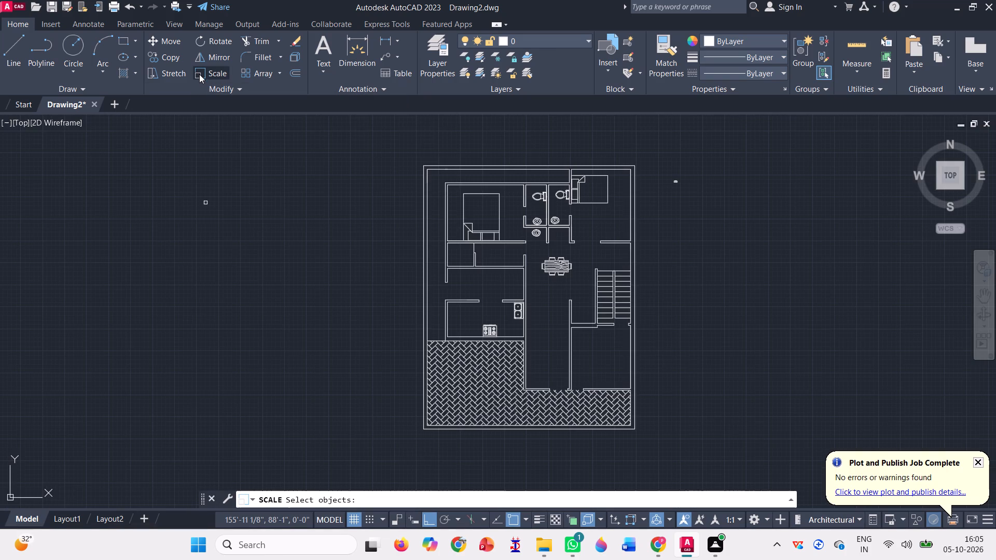
left_click(674, 180)
key("Return")
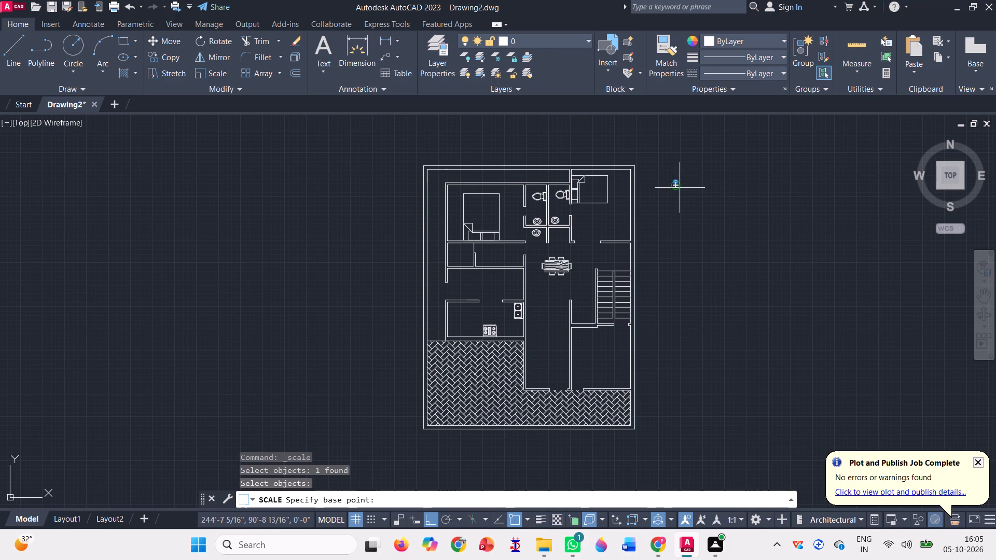
left_click_drag(675, 178, 703, 211)
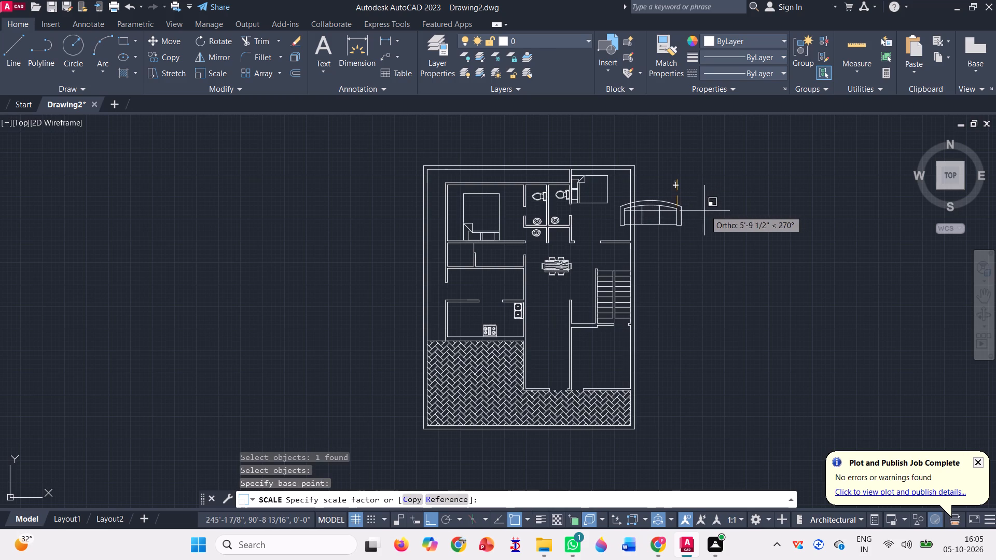
left_click_drag(703, 211, 682, 200)
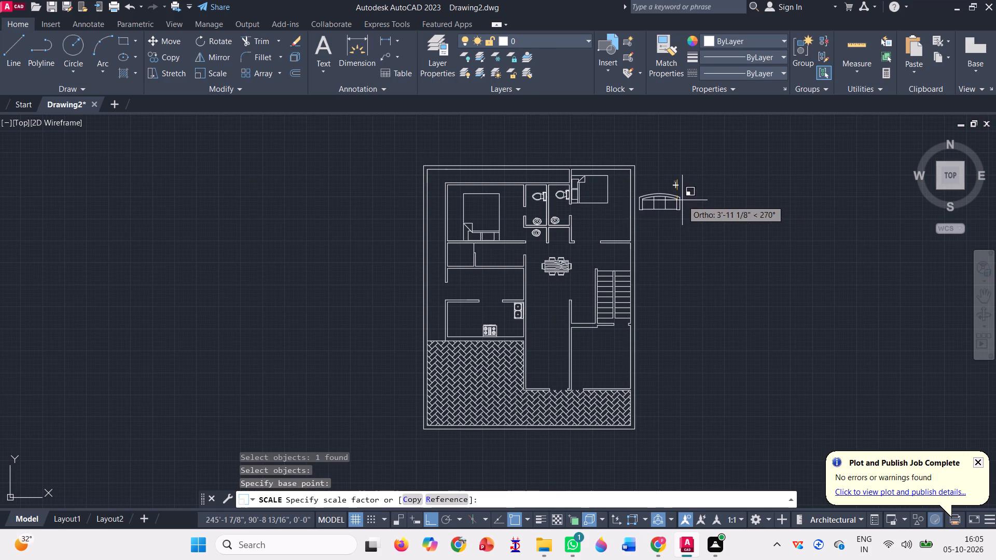
left_click_drag(682, 200, 681, 200)
left_click(681, 200)
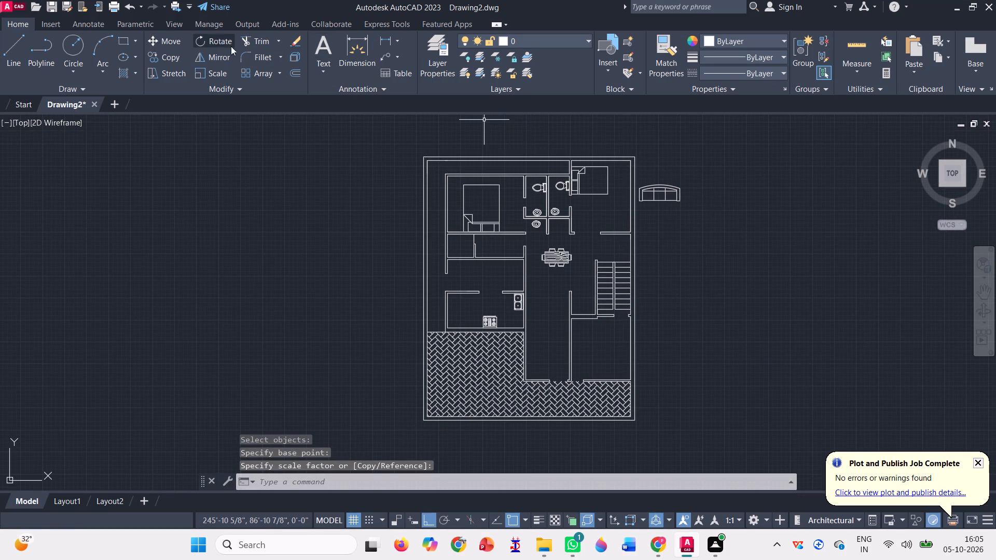
Rotate the sofa 270° so it stands vertically with its curved back facing east.
left_click(213, 35)
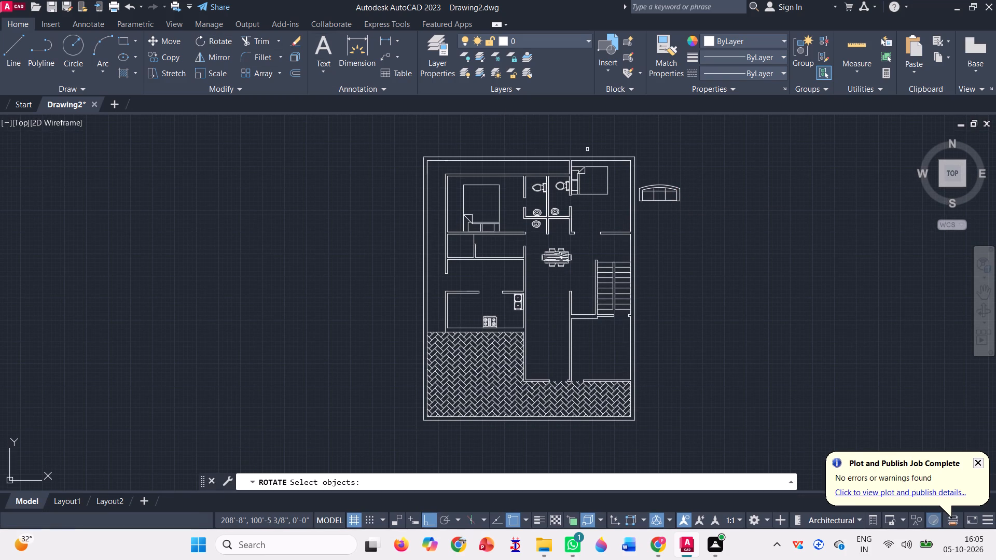
left_click(678, 190)
key("Return")
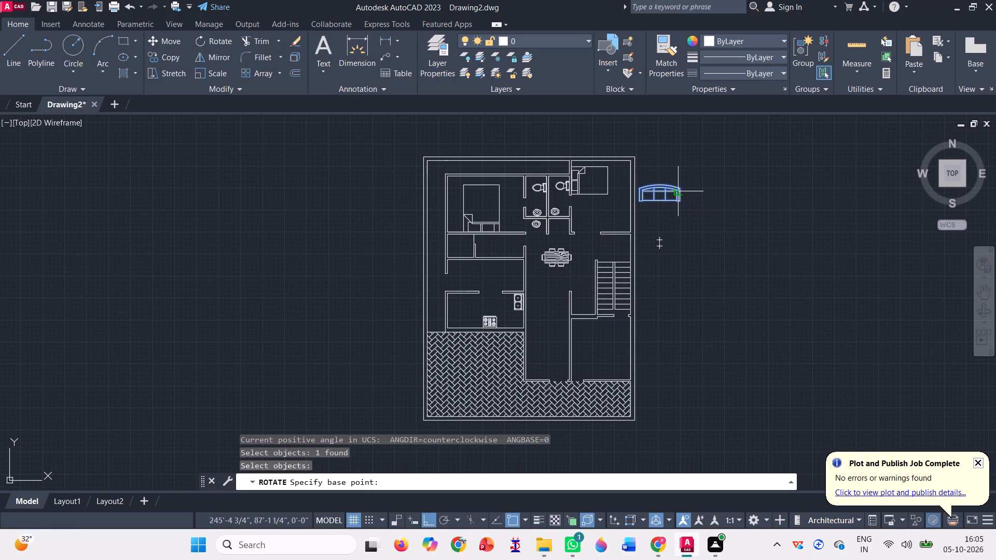
left_click_drag(678, 190, 685, 259)
left_click(685, 259)
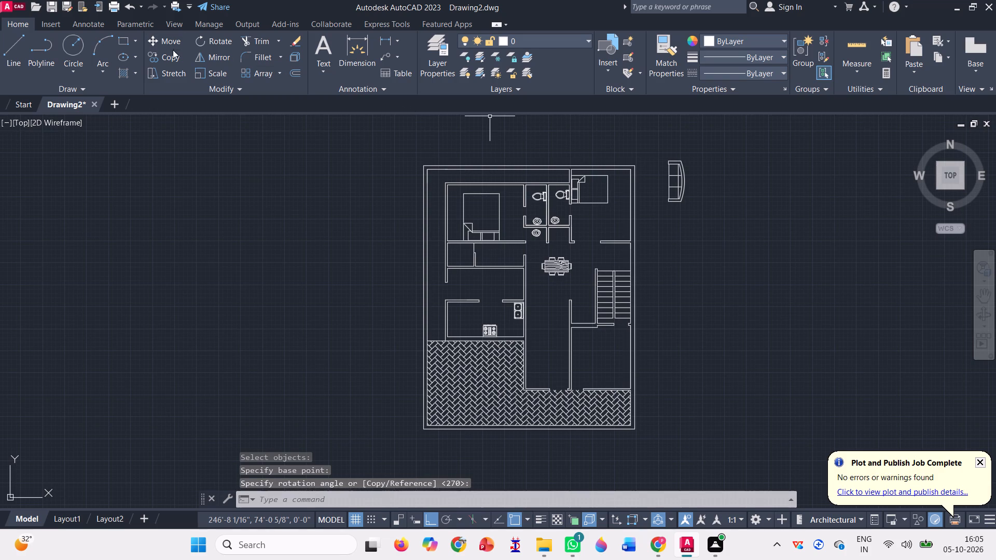
Move the sofa by its curved back into the hall south of the dining set, with Ortho turned off.
left_click(163, 38)
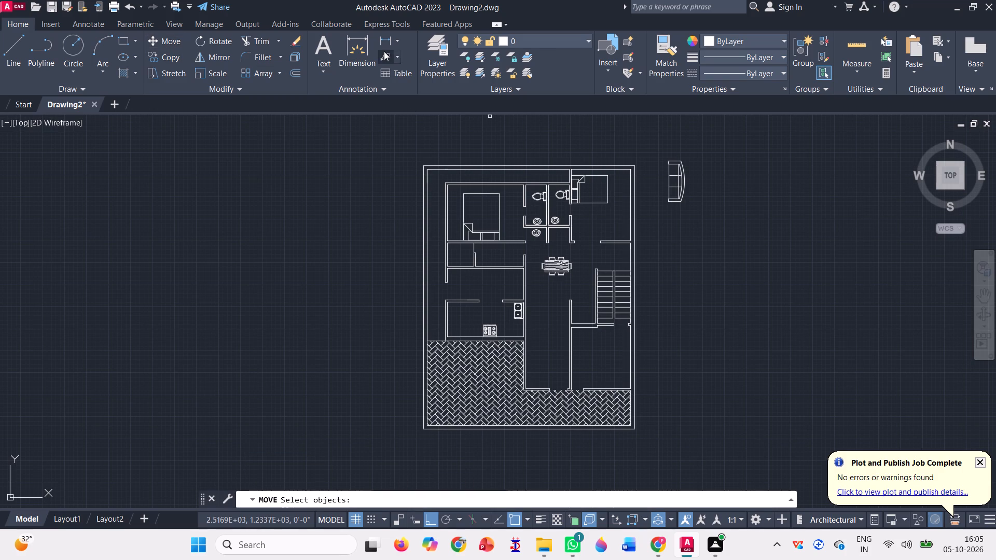
left_click(678, 190)
key("Return")
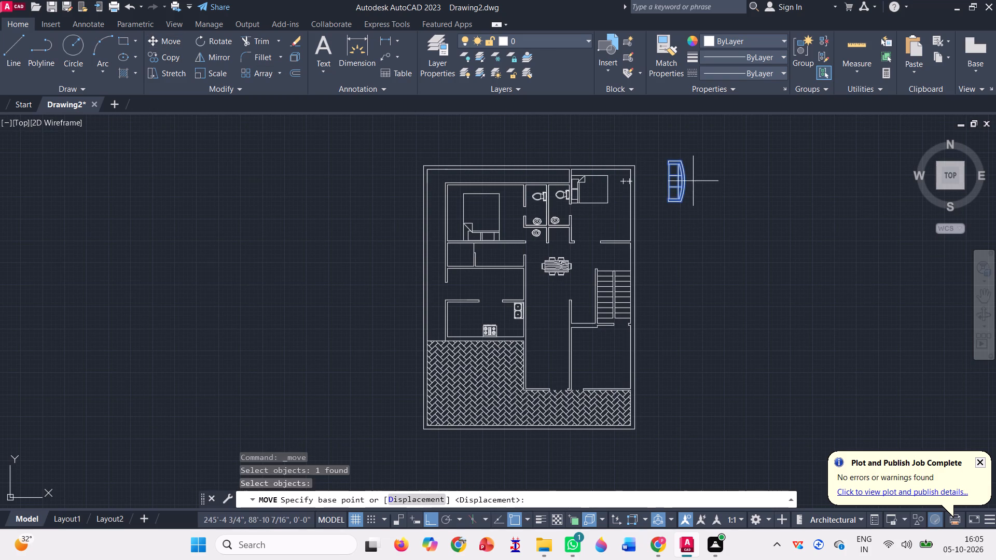
left_click(683, 184)
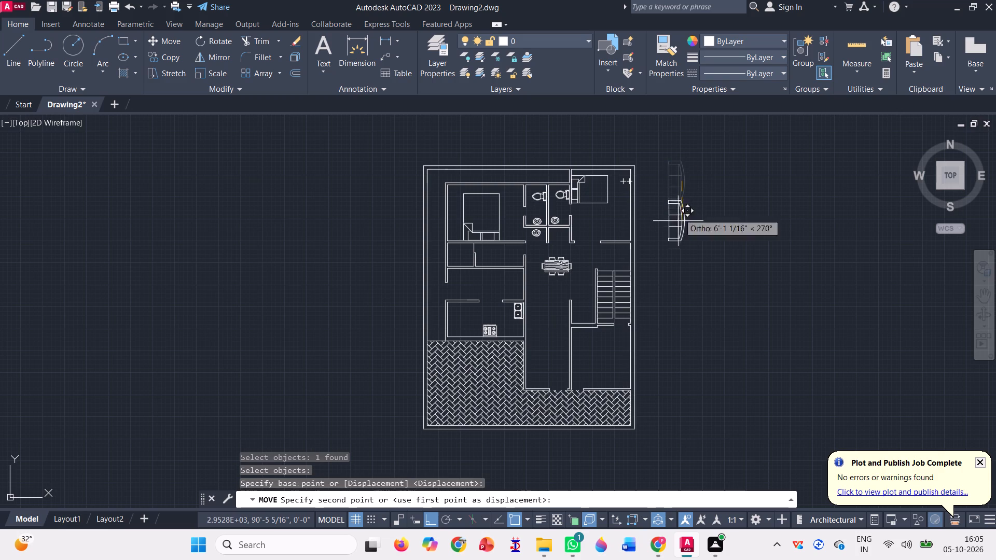
left_click(427, 518)
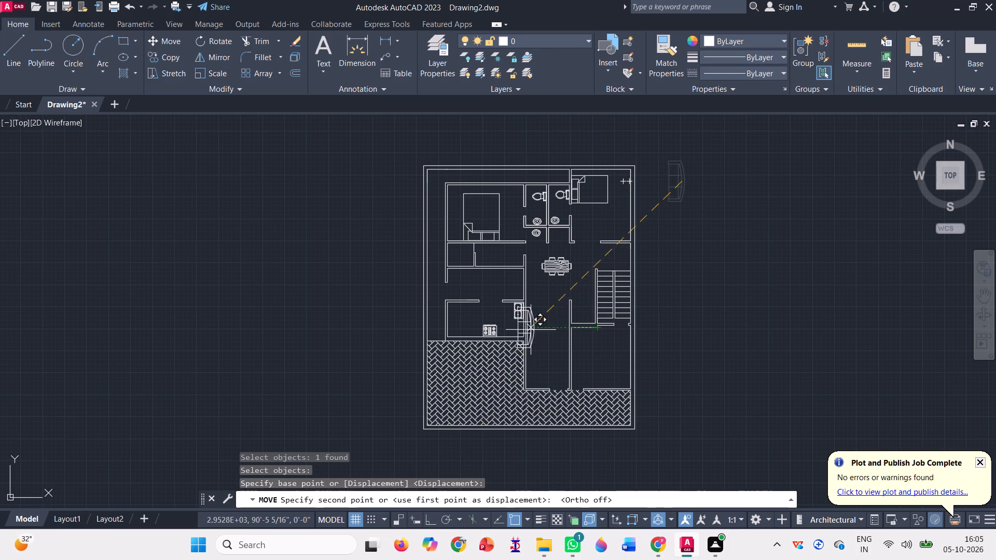
left_click(554, 349)
key("Escape")
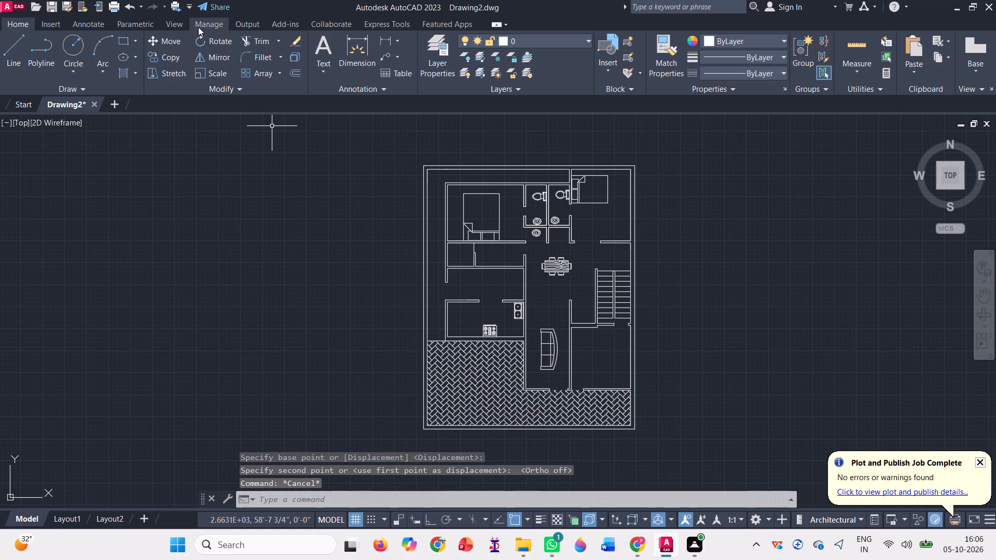
Rotate the sofa by about 180° around its upper end so its curved back faces the kitchen wall.
left_click(203, 41)
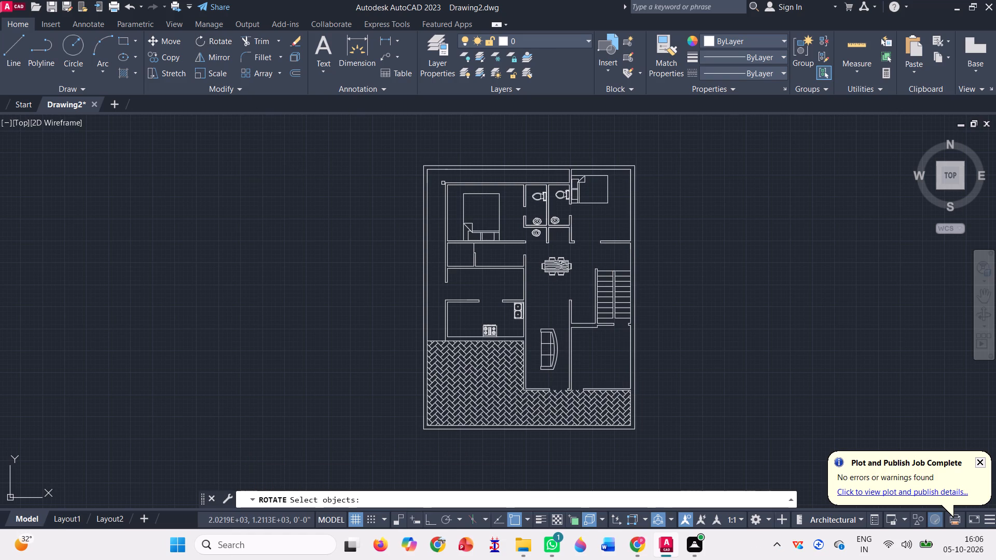
left_click(557, 344)
key("space")
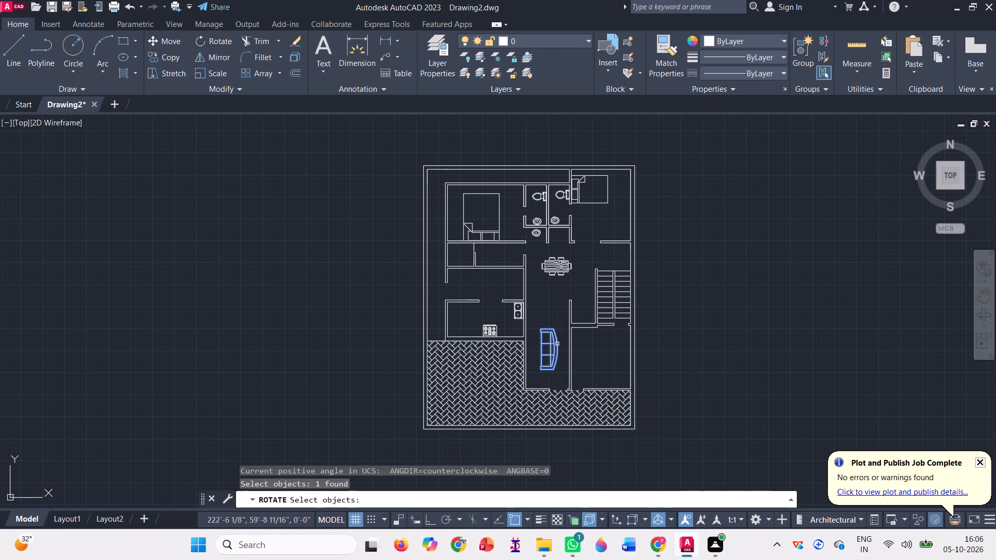
left_click(552, 331)
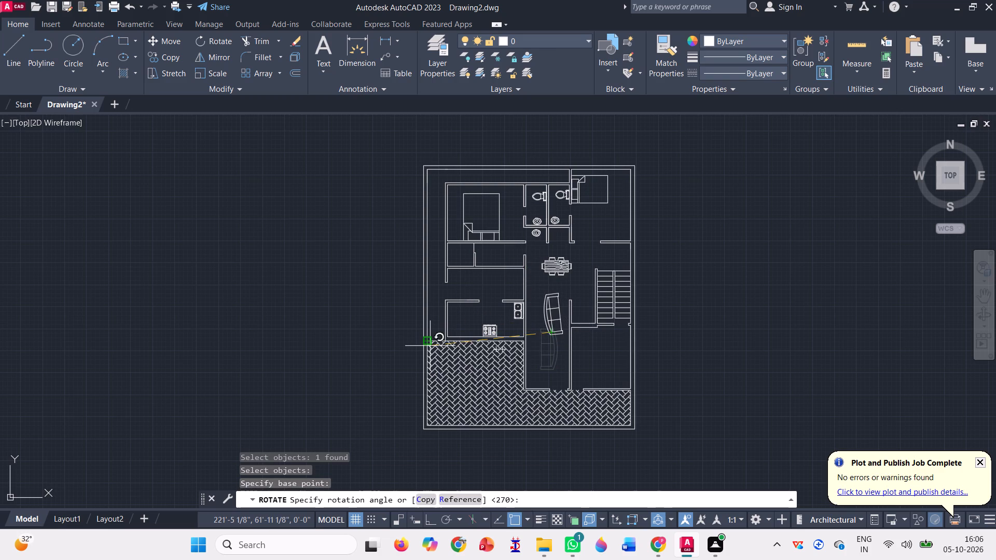
left_click(388, 334)
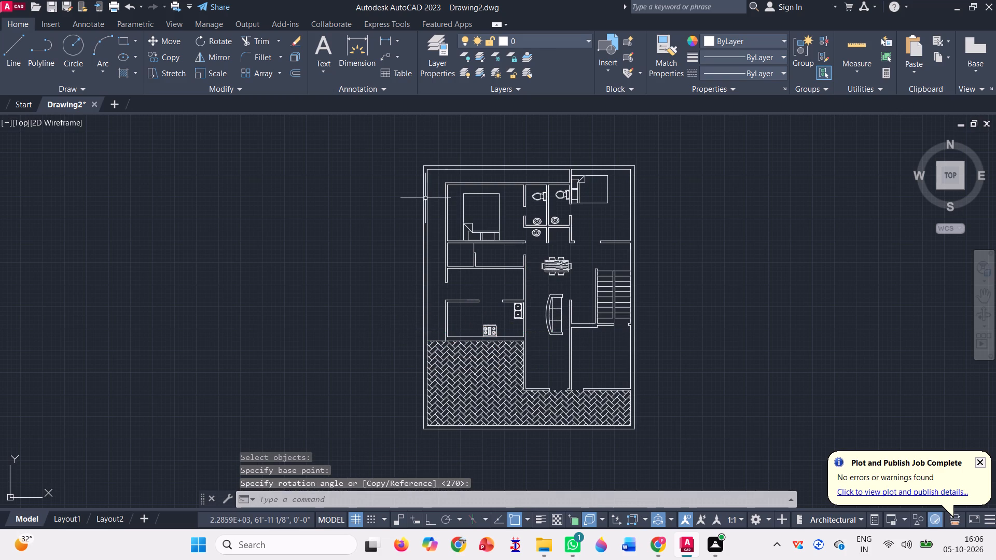
Move the sofa by the midpoint of its curved back to the kitchen's east wall in the hall.
left_click(166, 36)
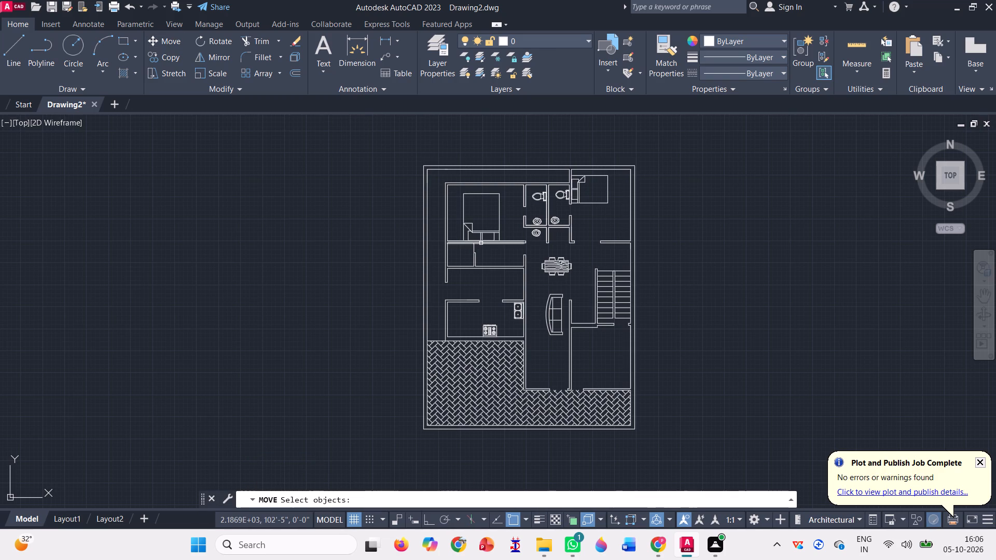
left_click(551, 315)
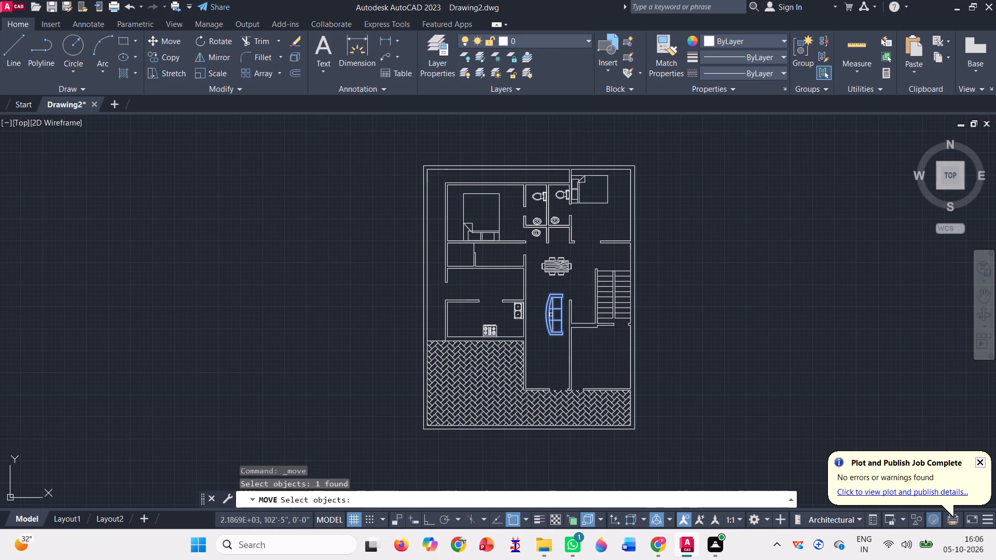
key("space")
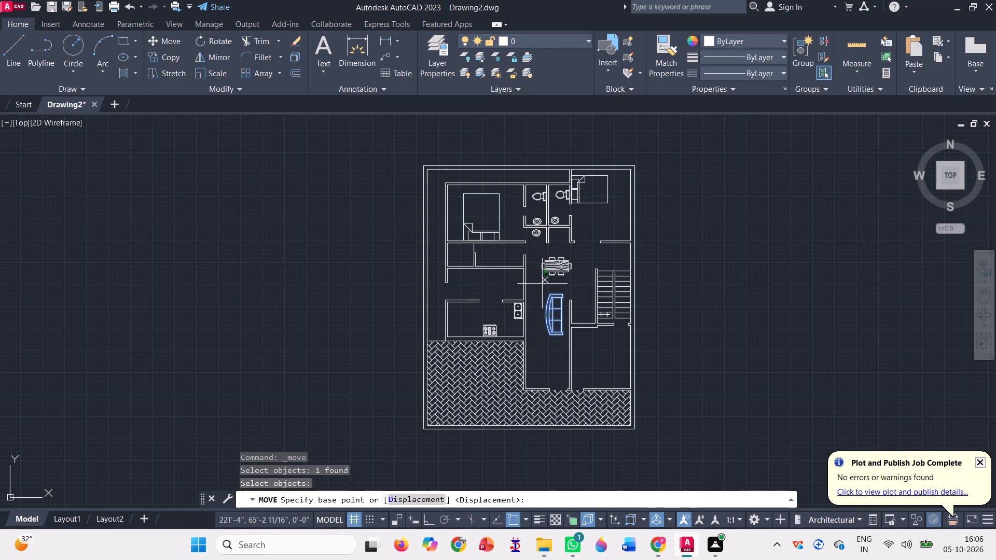
scroll(542, 307, "up", 2, "ctrl")
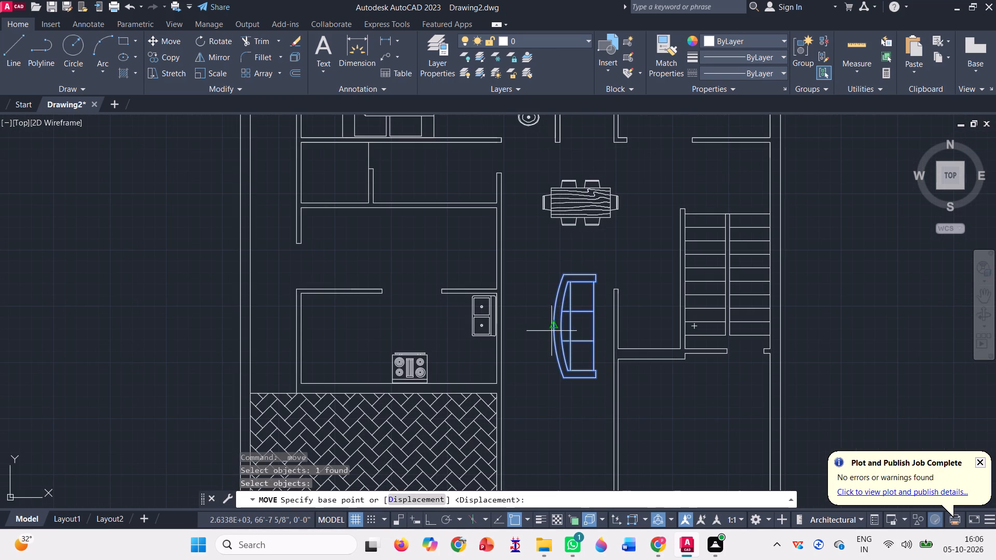
left_click(552, 324)
scroll(552, 324, "down", 1, "ctrl")
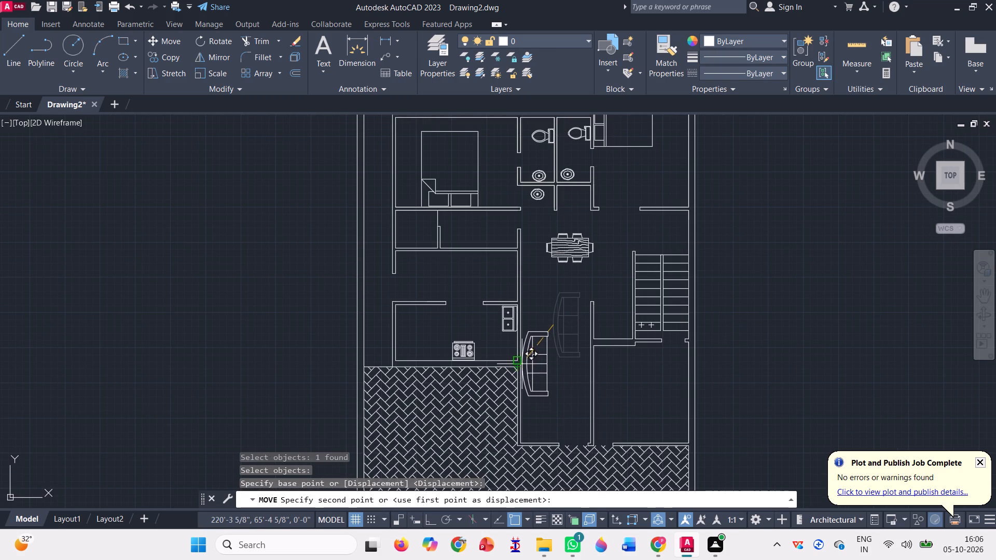
left_click(522, 360)
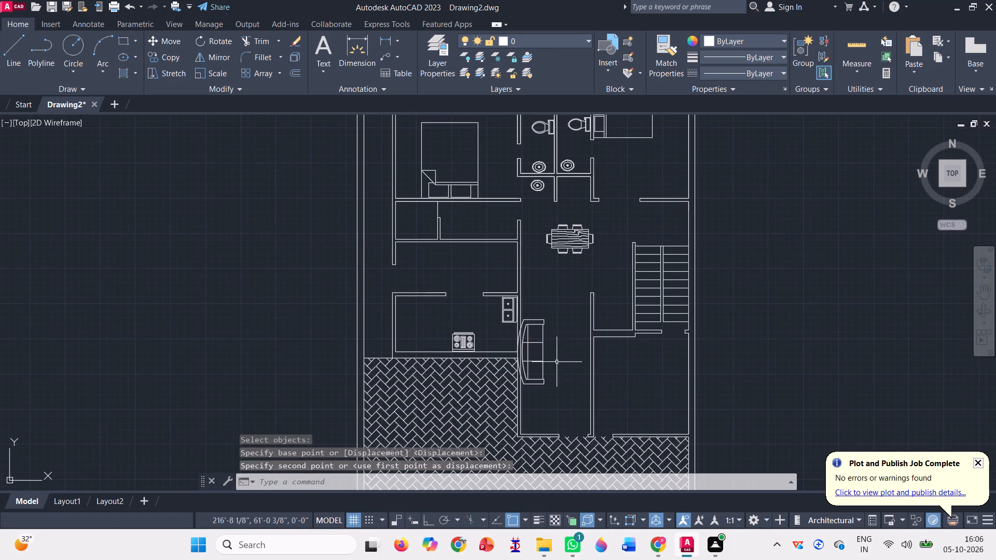
Move the sofa slightly east so its curved back clears the kitchen wall.
scroll(563, 373, "up", 4, "ctrl")
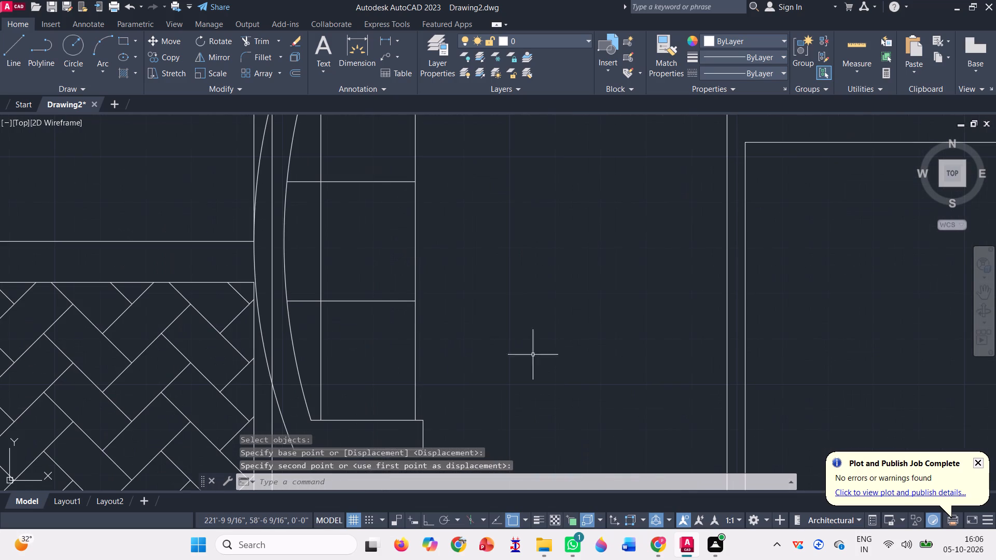
scroll(488, 286, "down", 2, "ctrl")
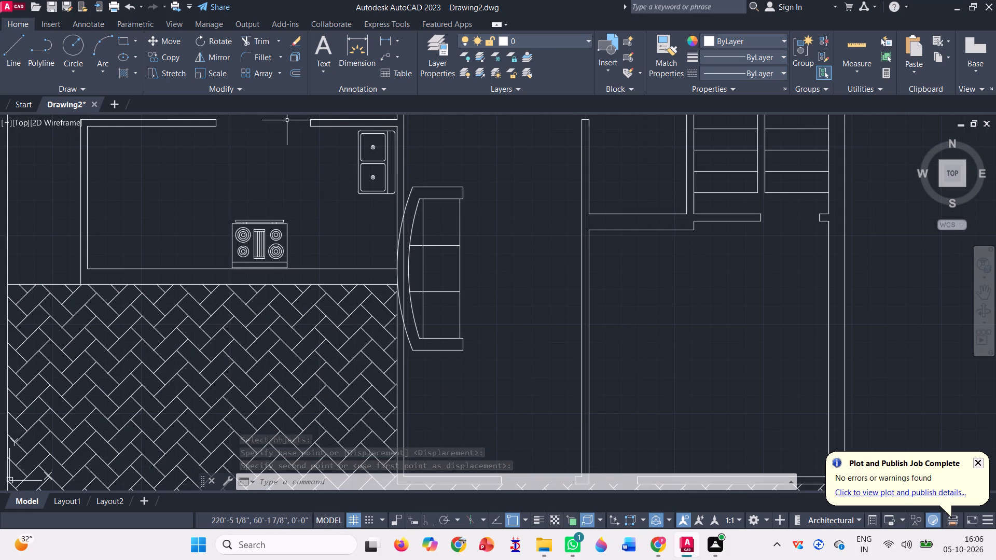
left_click(165, 40)
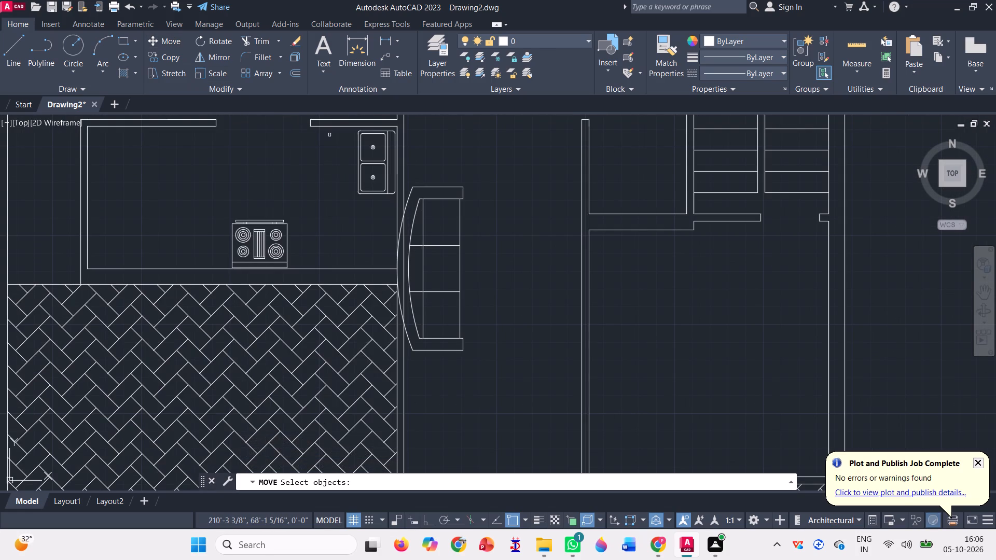
left_click(418, 248)
left_click(462, 247)
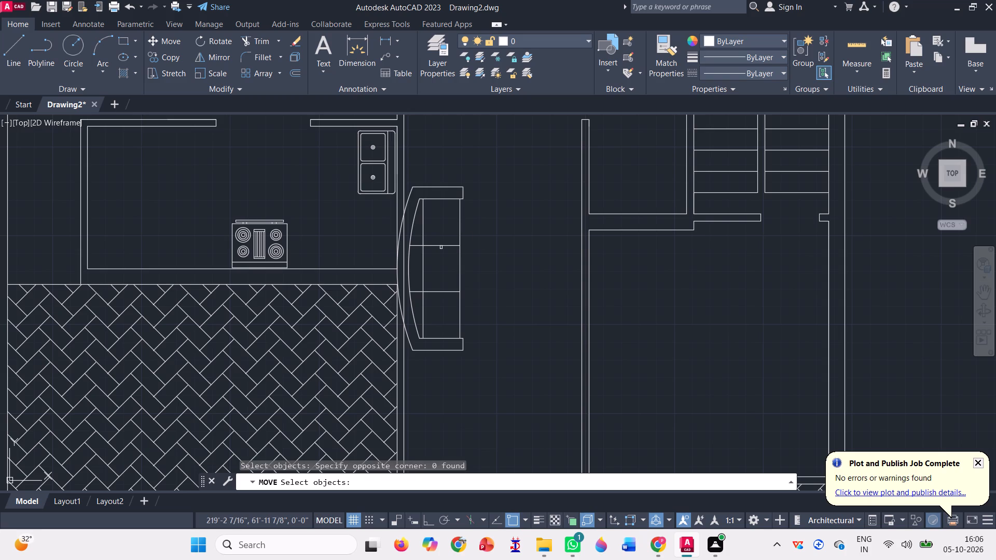
left_click_drag(439, 247, 422, 251)
key("space")
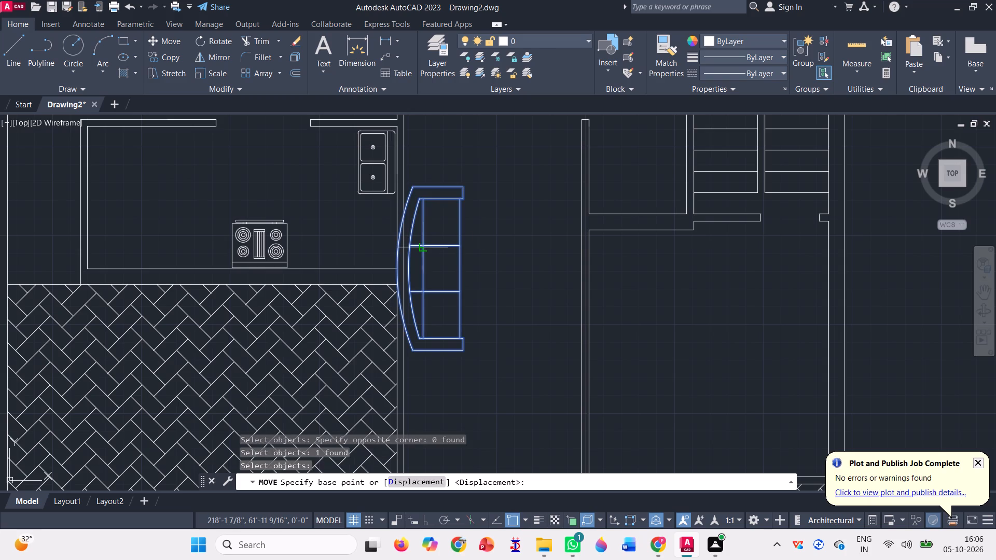
left_click(460, 267)
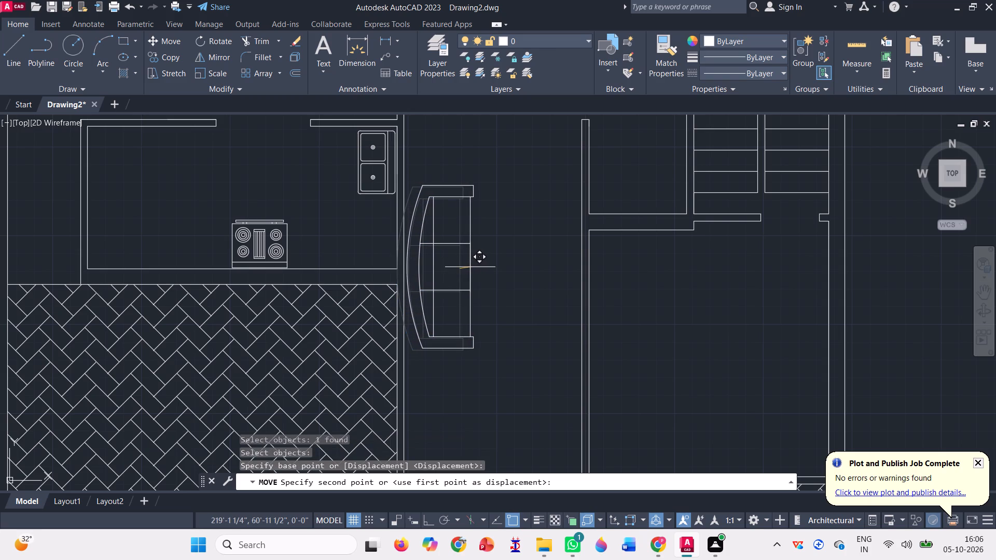
left_click(470, 267)
Turn off command log file recording with LOGFILEOFF.
scroll(470, 267, "down", 2, "ctrl")
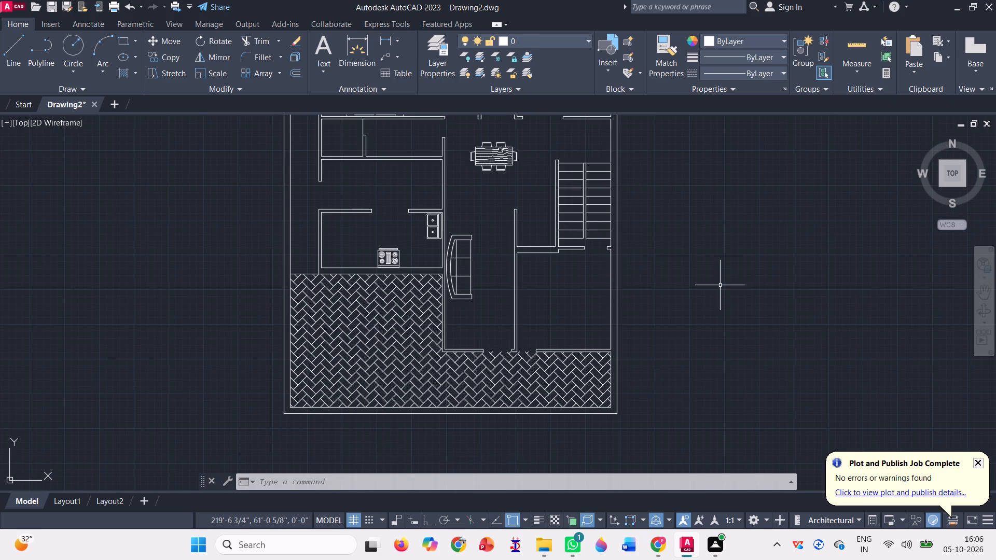
scroll(720, 285, "down", 1, "ctrl")
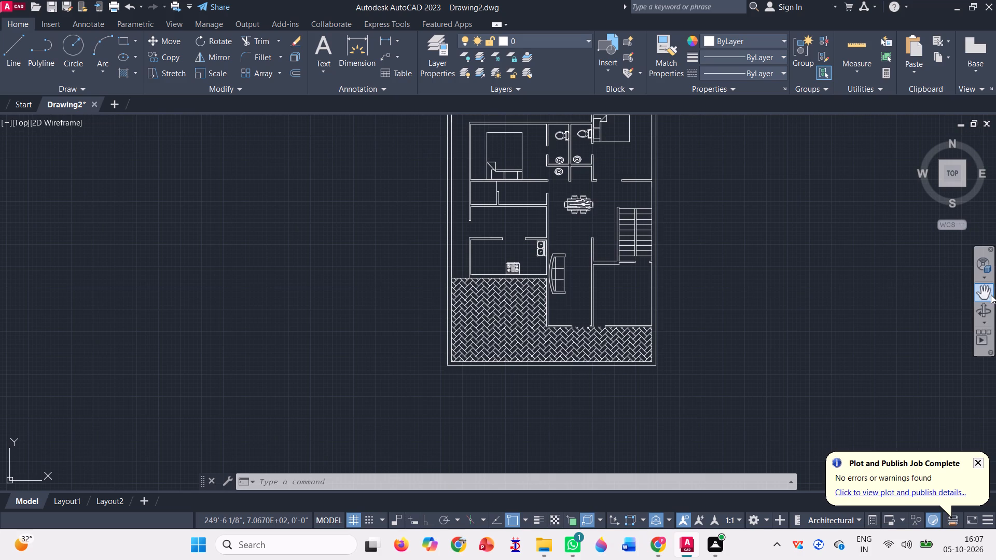
left_click(988, 290)
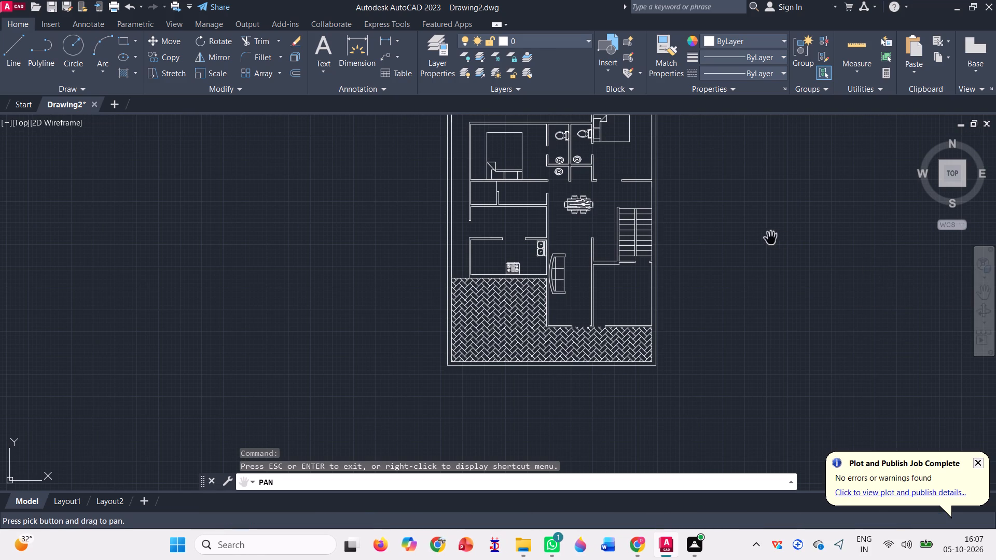
left_click_drag(771, 239, 728, 276)
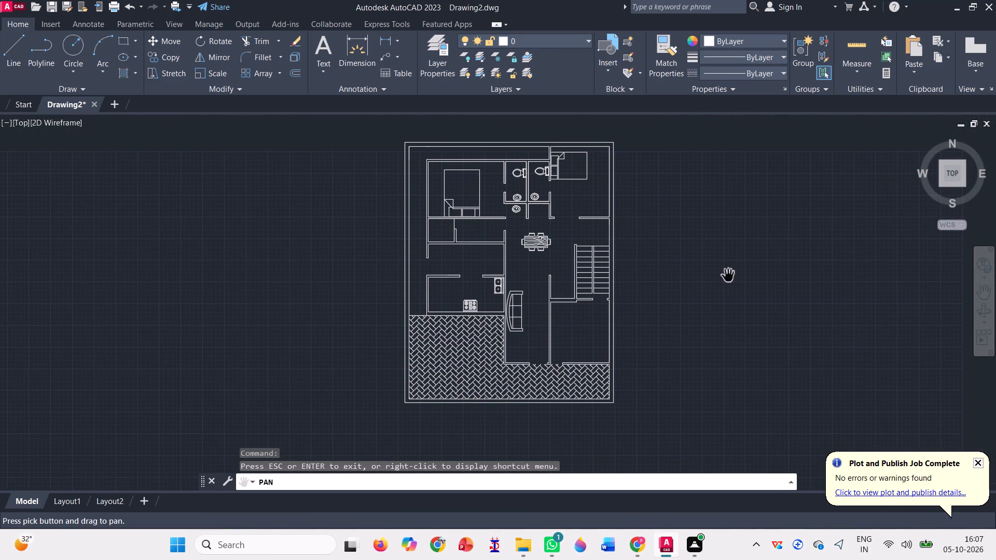
key("Escape")
key("Escape")
key("Escape")
type("log")
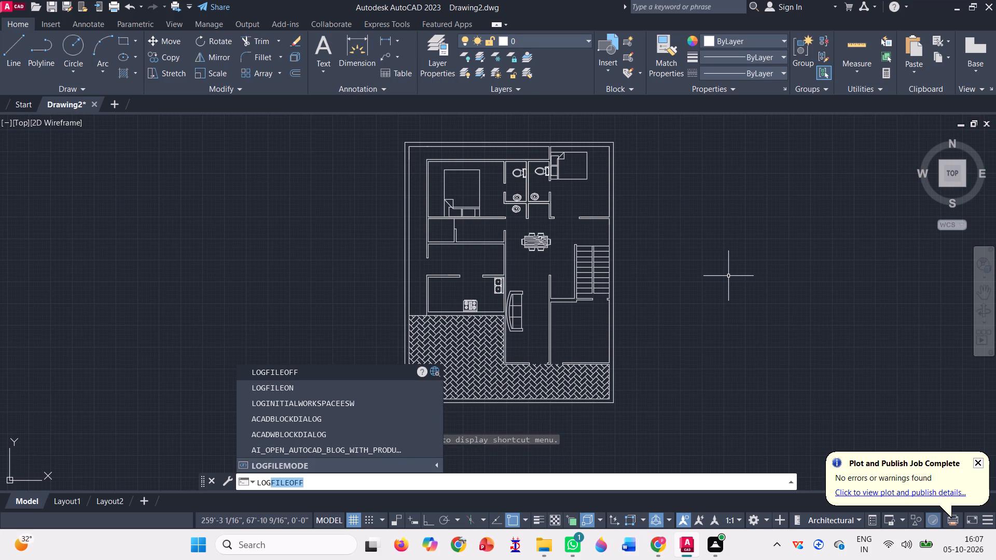
key("Return")
Save the drawing as 40' × 50' Residential House Floor Plan.
key("ctrl+s")
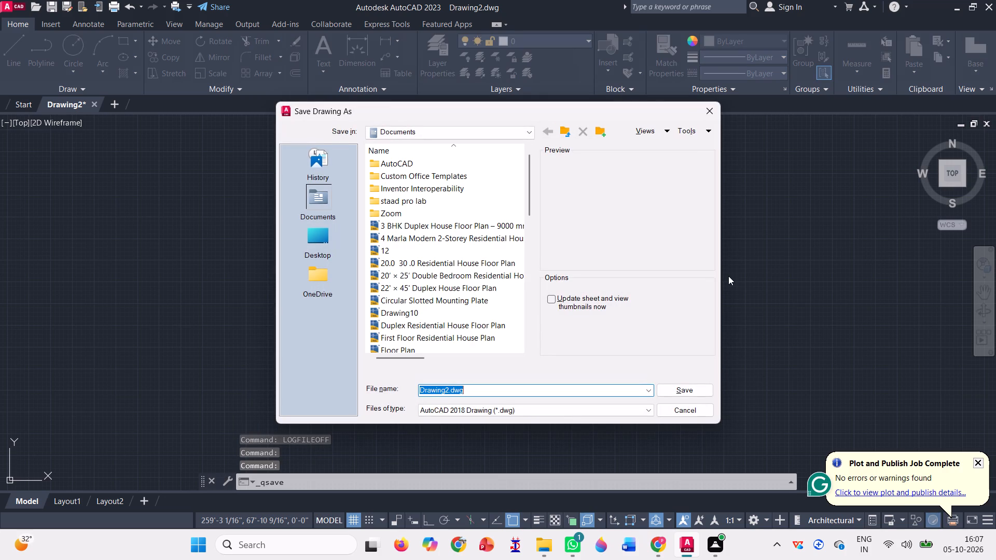
key("BackSpace")
key("ctrl+v")
key("Return")
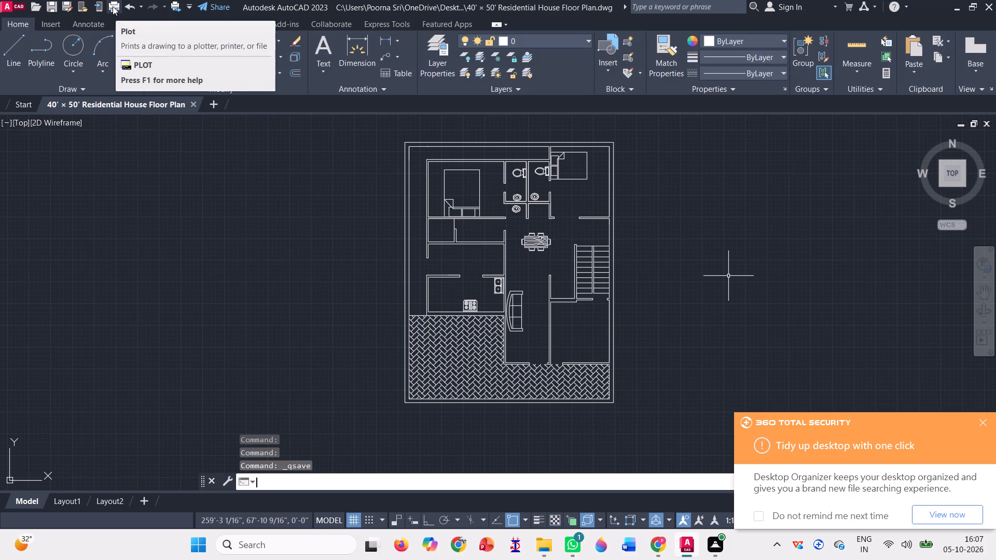
Open the Plot settings for the finished floor plan.
left_click(113, 6)
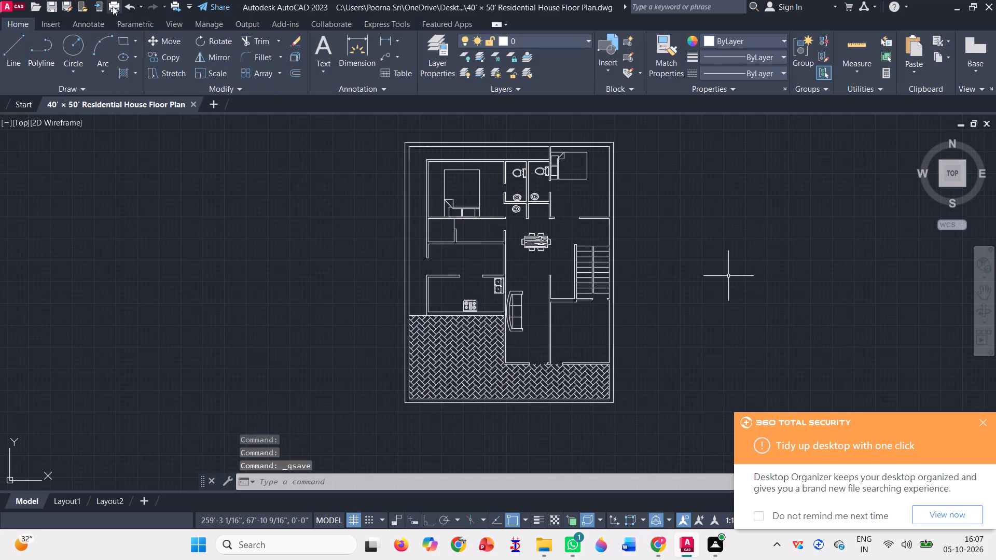
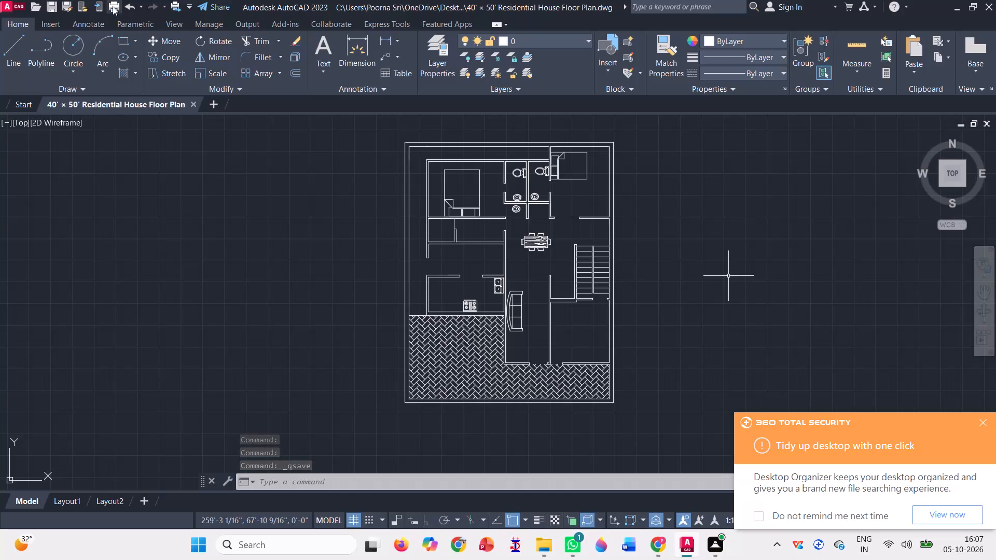
Set up the floor plan's plot with the AutoCAD PDF (Smallest File).pc3 plotter in landscape orientation and apply it to the layout.
left_click(113, 6)
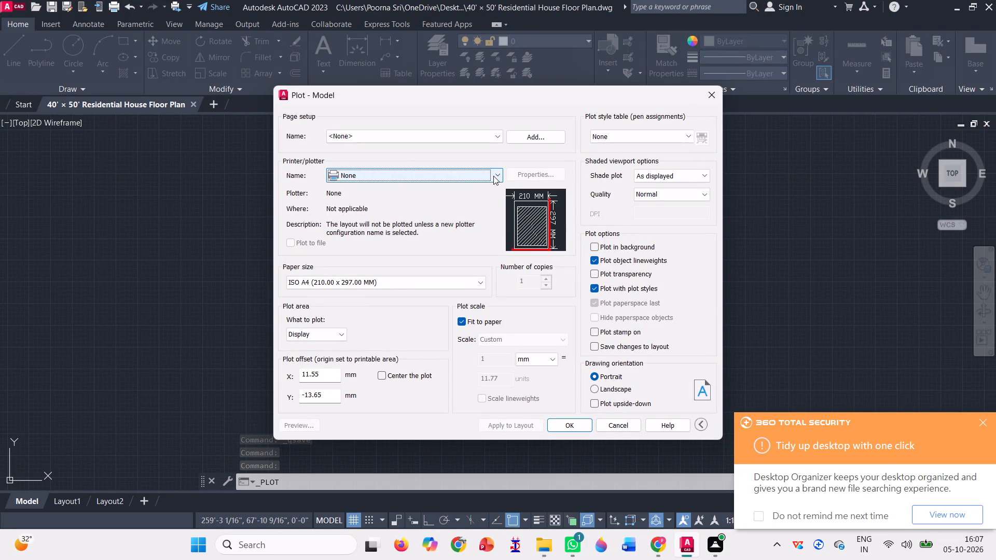
left_click(493, 176)
left_click(450, 244)
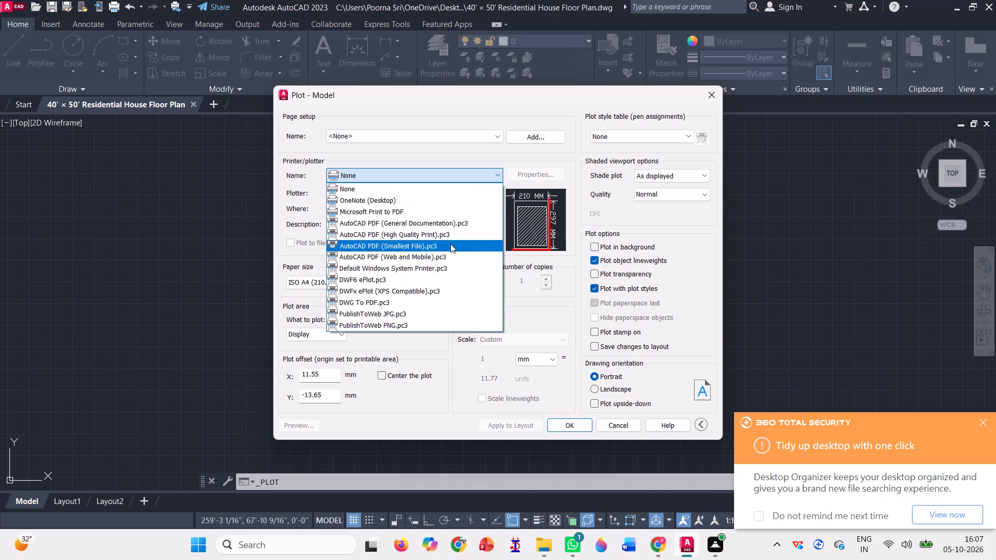
left_click(590, 386)
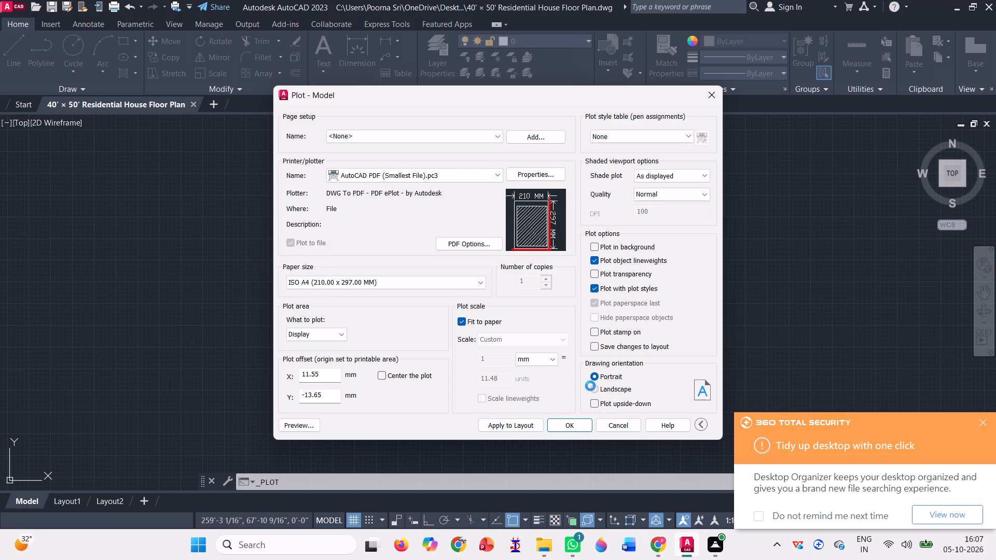
left_click(510, 426)
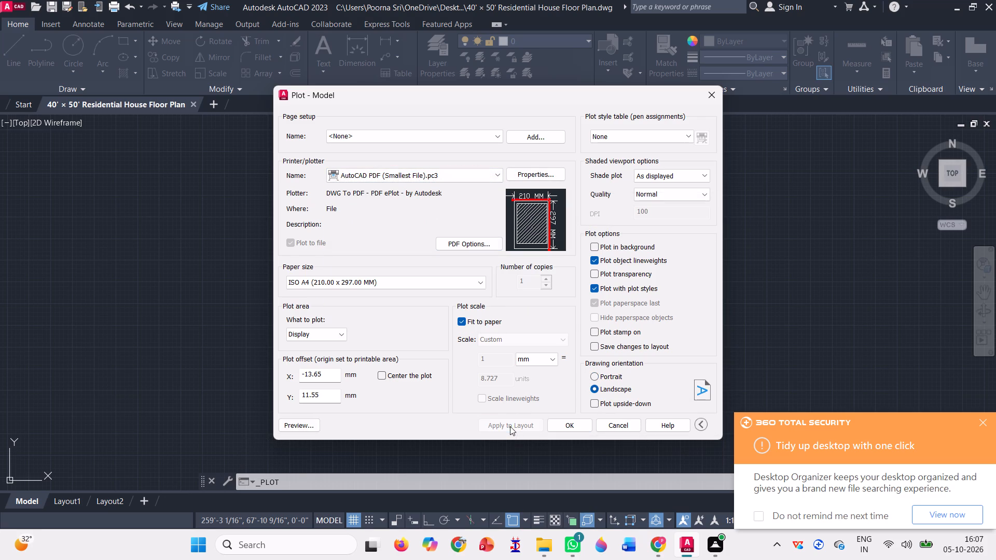
Plot the drawing to 40' × 50' Residential House Floor Plan-Model.pdf and close the PDF viewer.
left_click(565, 424)
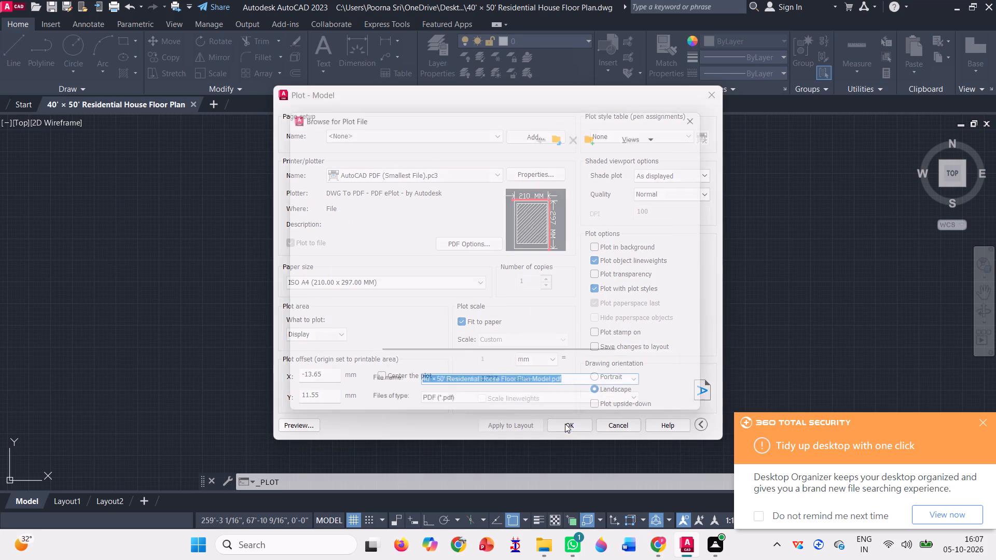
left_click(682, 389)
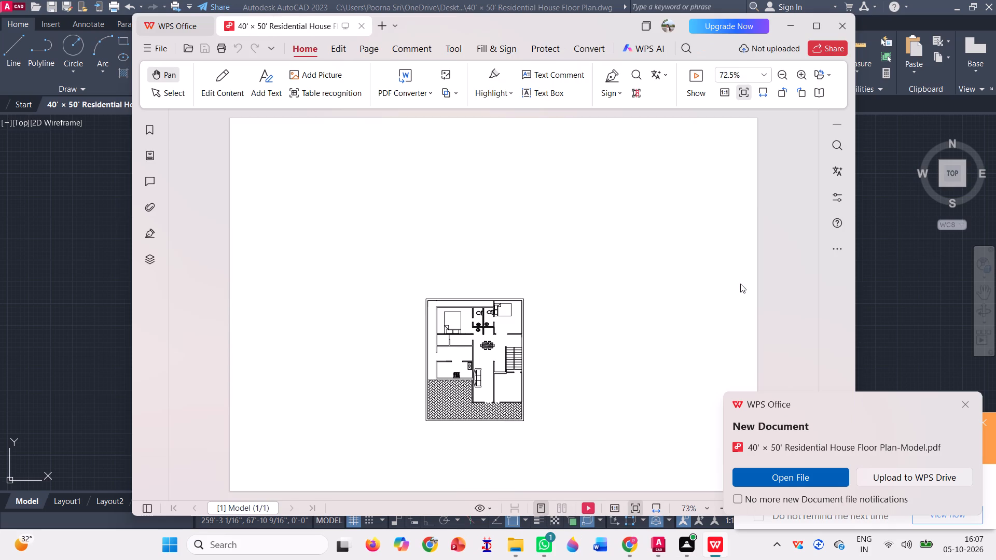
left_click(846, 25)
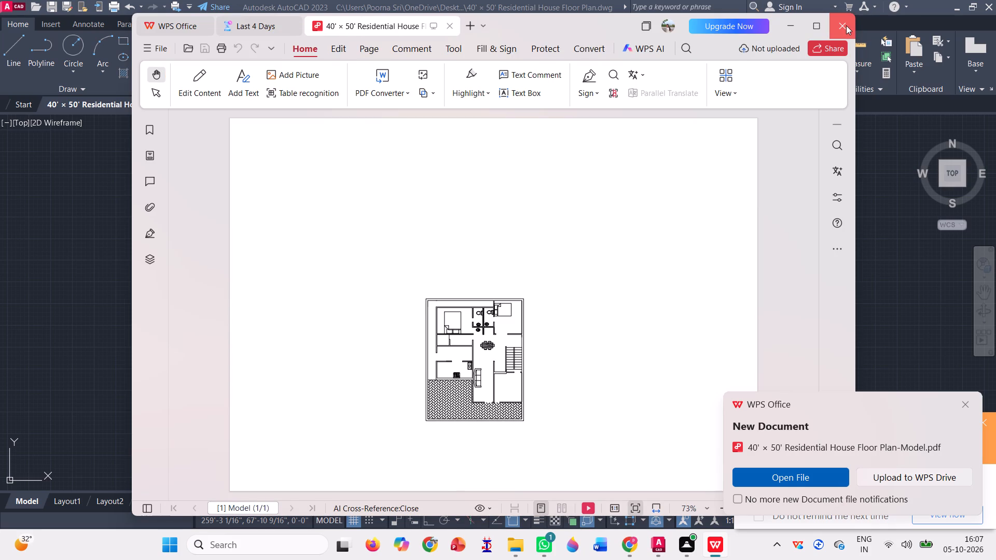